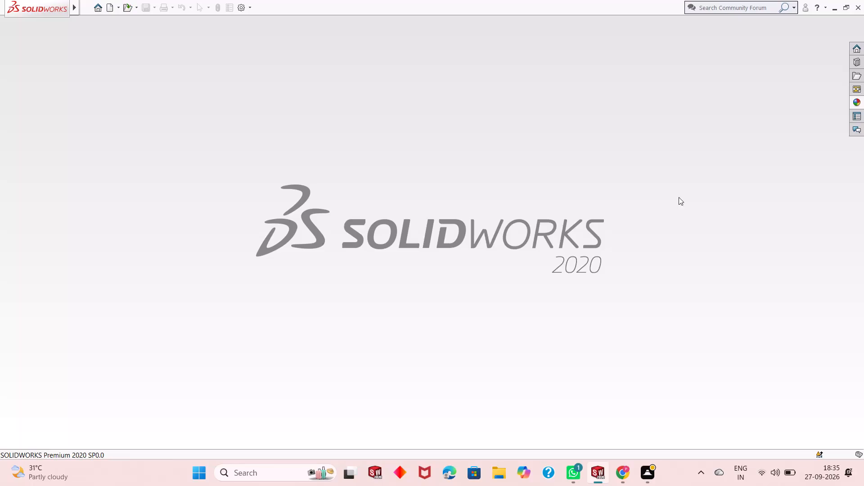
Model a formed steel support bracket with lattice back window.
Create a new part document.
left_click(110, 6)
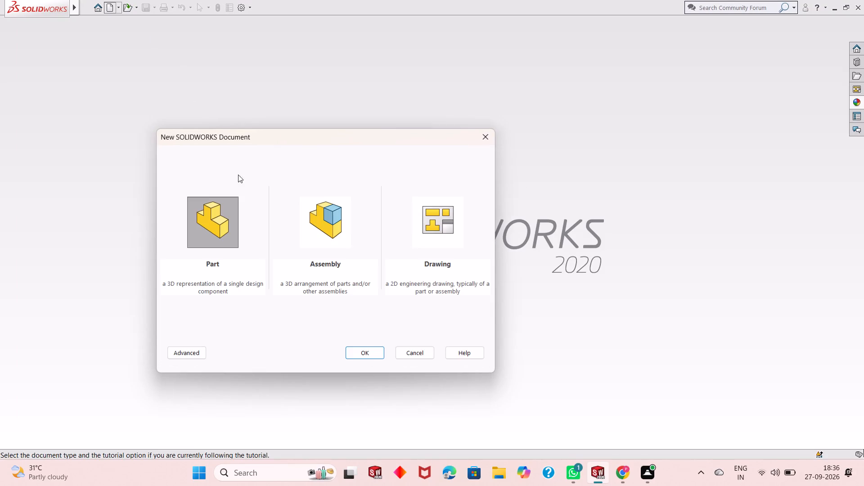
double_click(223, 227)
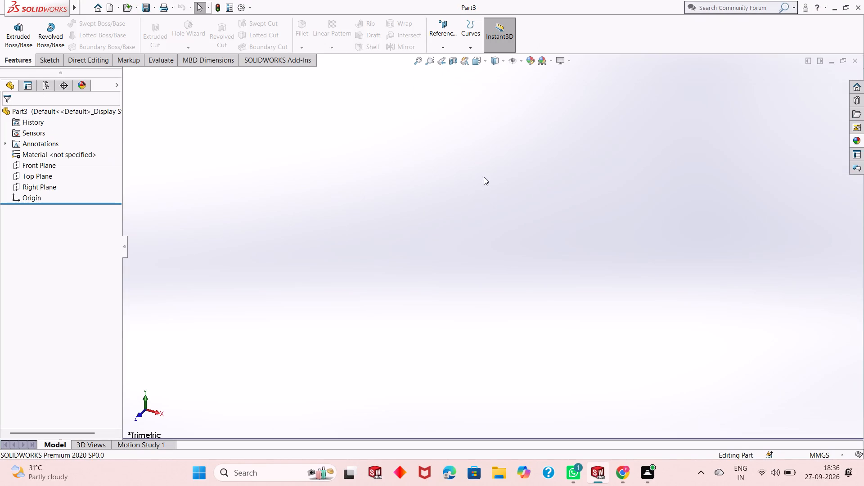
Sketch a center rectangle about 176 by 153 mm on the Front Plane, centred on the origin.
left_click(44, 169)
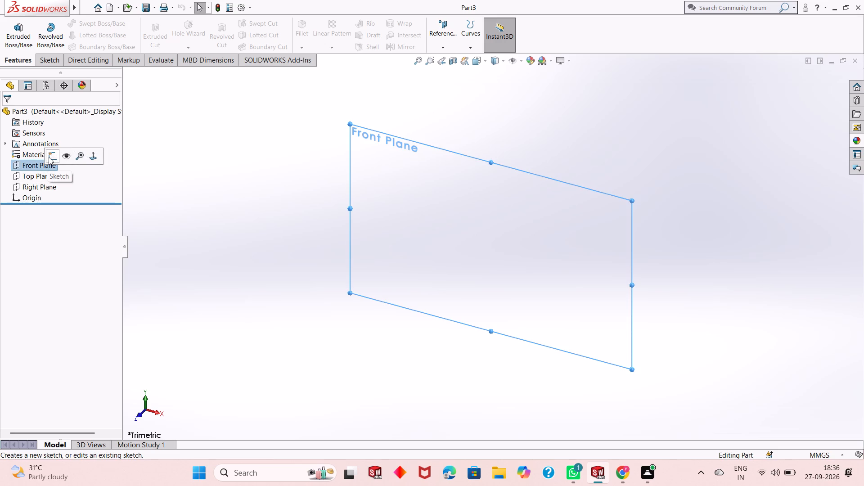
left_click(49, 157)
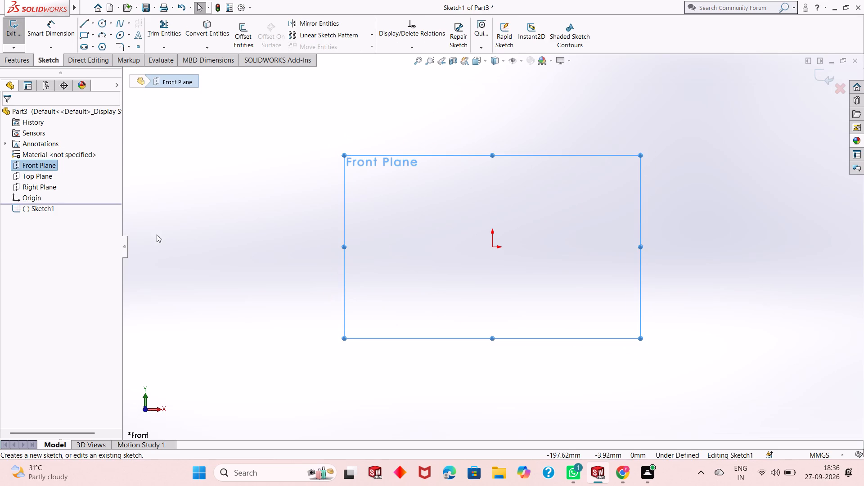
left_click(93, 37)
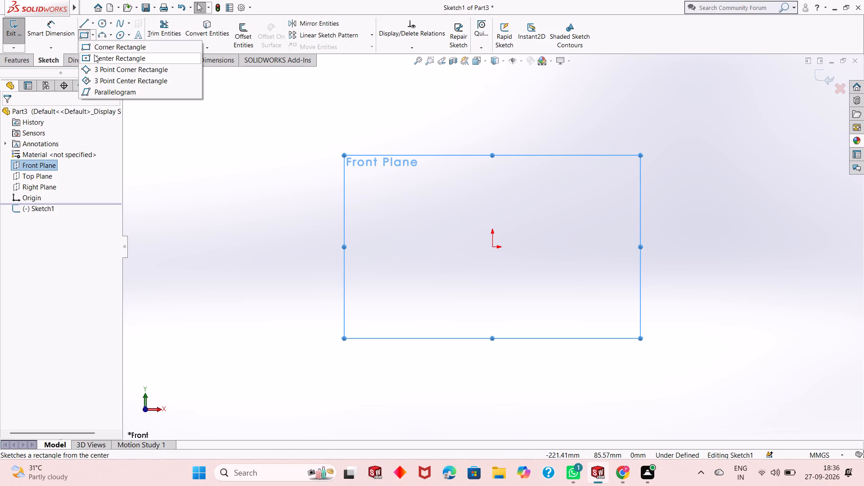
left_click(94, 54)
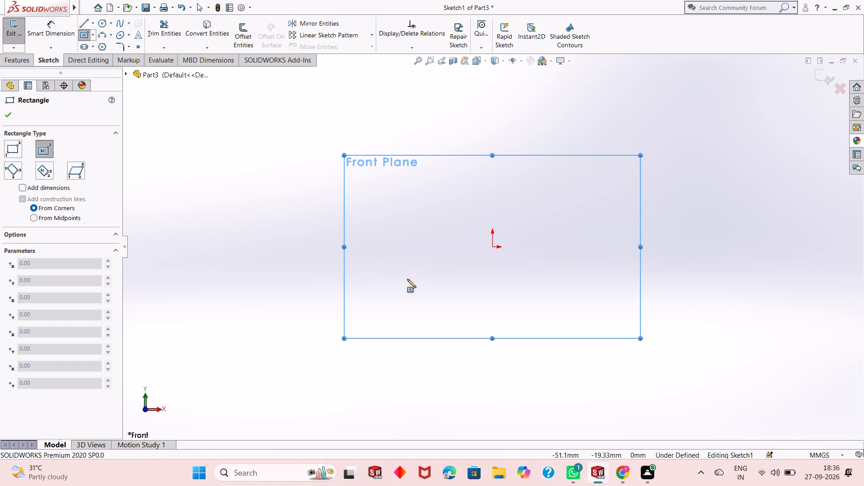
left_click(491, 248)
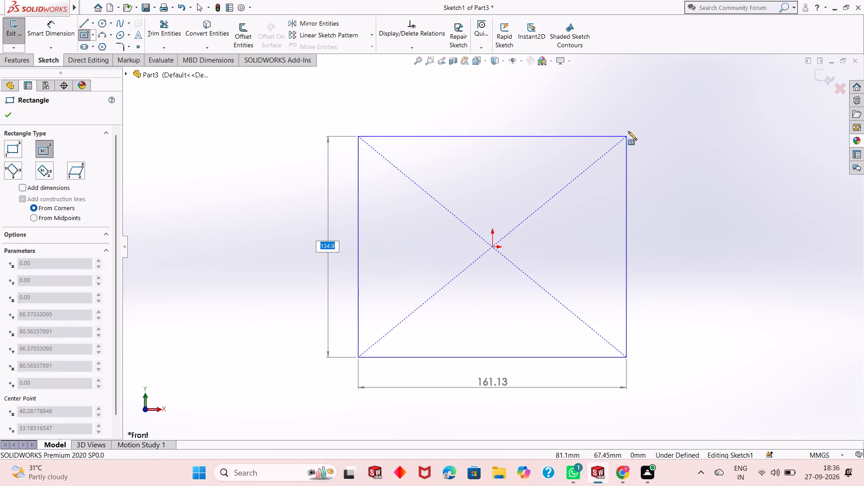
left_click(639, 120)
right_click(658, 177)
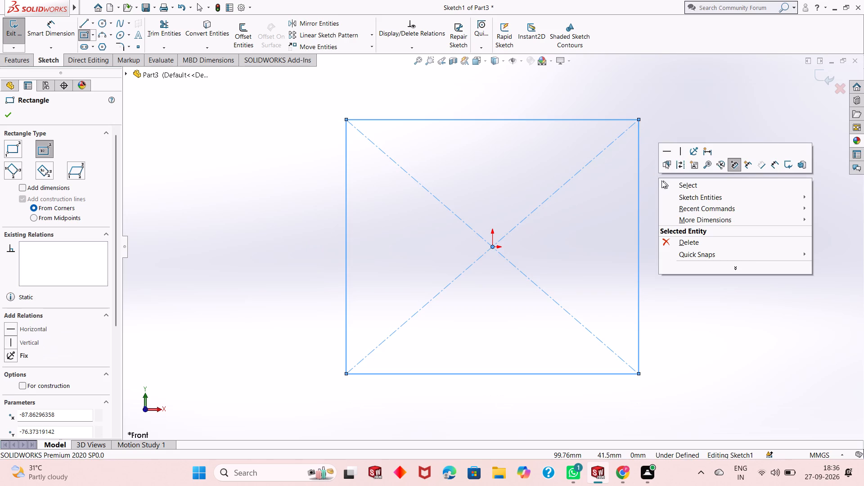
left_click(671, 183)
Dimension the rectangle's vertical side to 90 mm and its horizontal side to 90 mm.
left_click(61, 31)
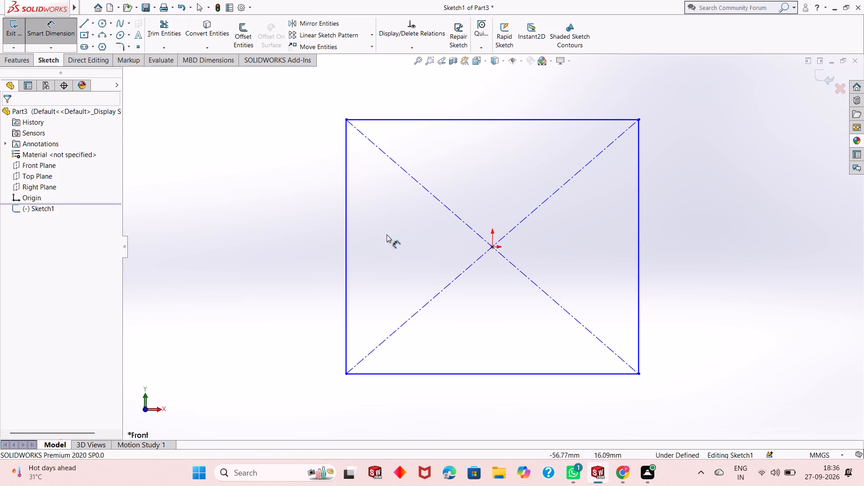
left_click(346, 259)
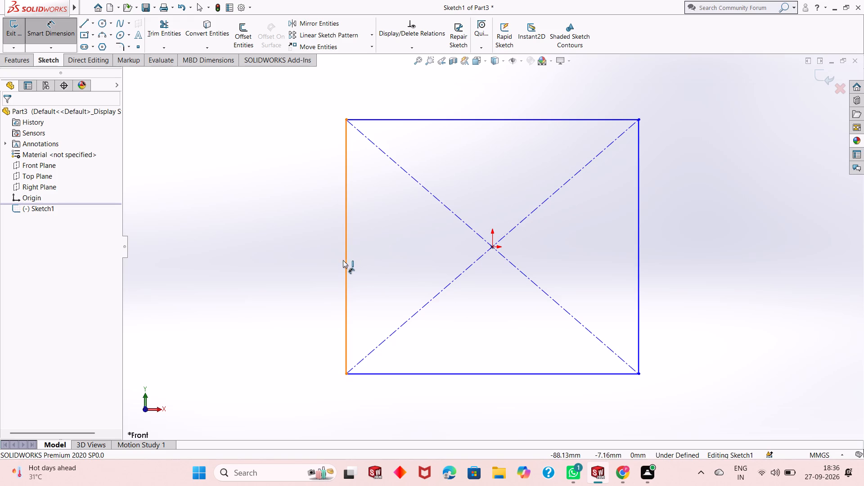
left_click(290, 262)
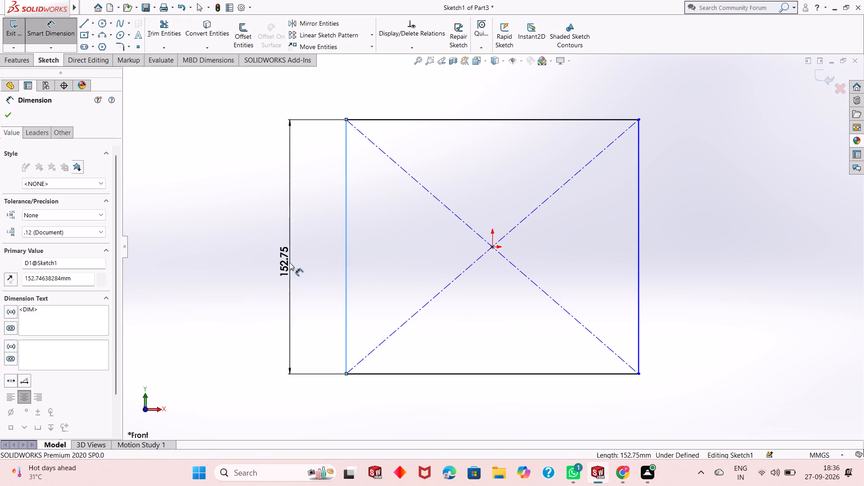
type("90")
key("Return")
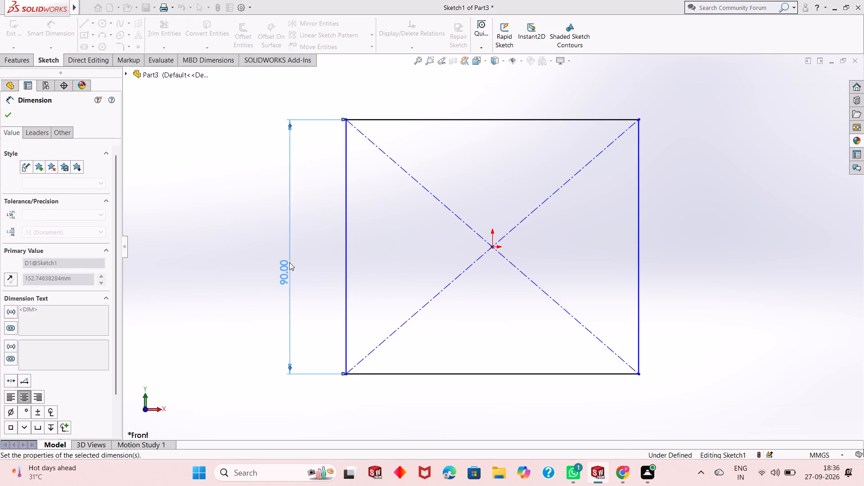
left_click(580, 120)
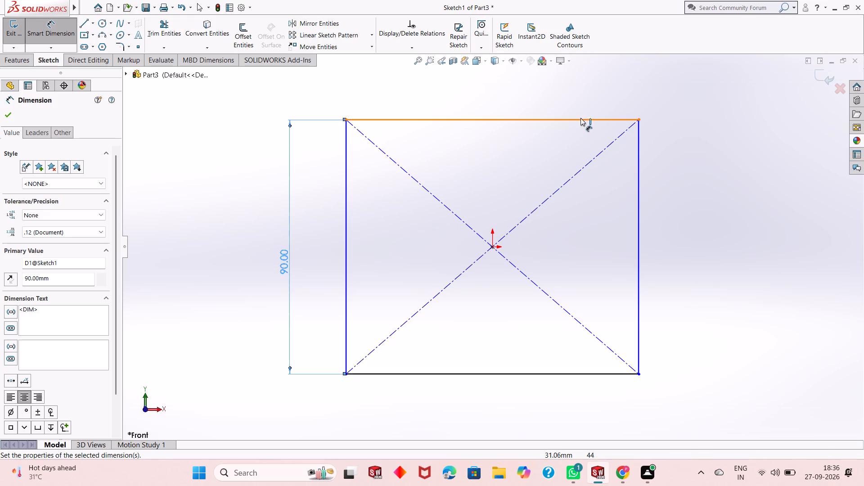
left_click(574, 89)
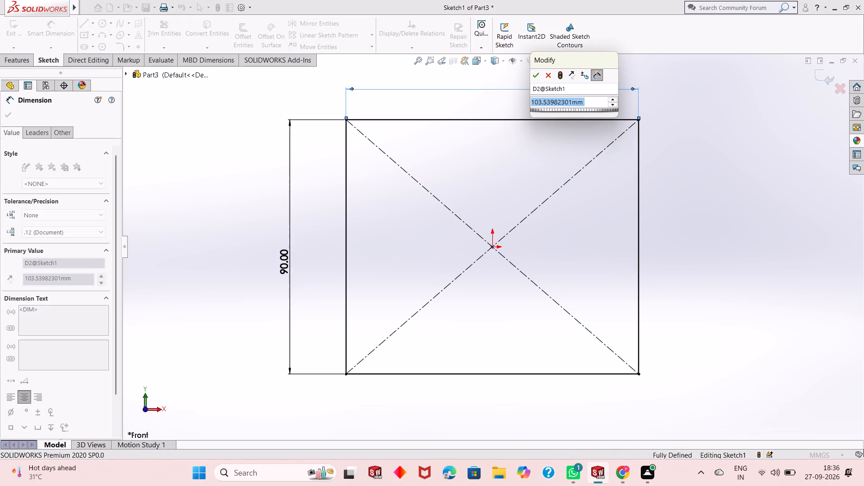
type("90")
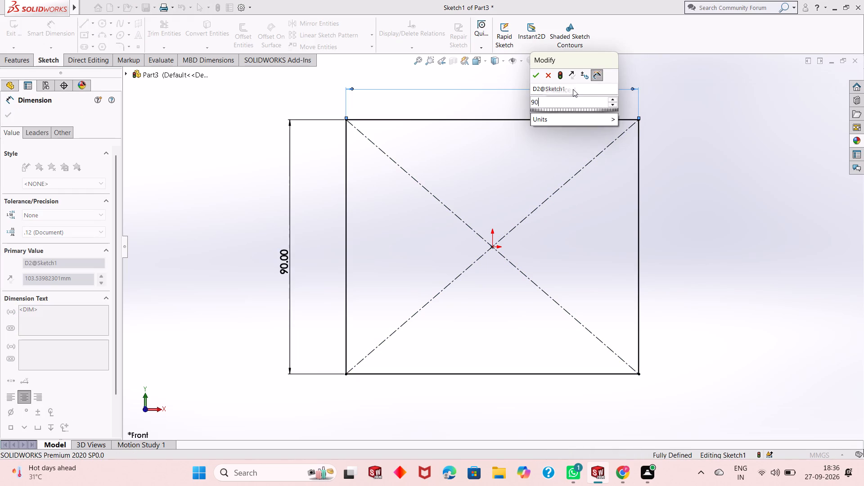
key("Return")
right_click(651, 167)
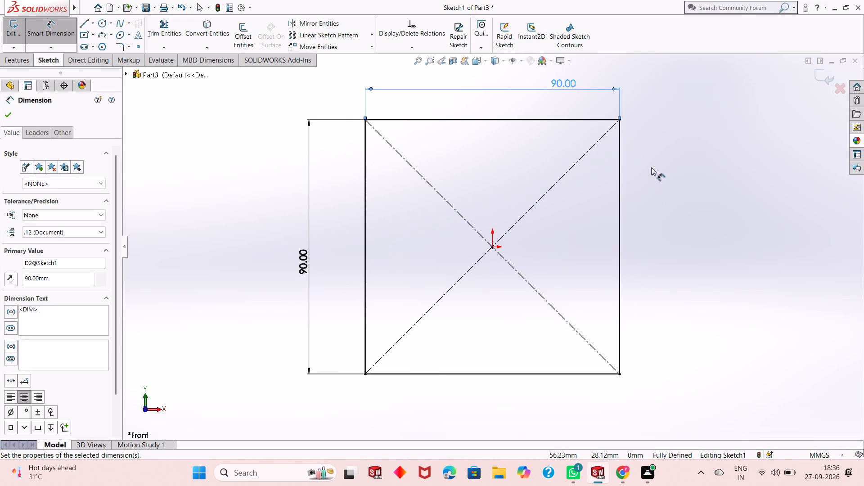
left_click(673, 194)
Extrude the square sketch as a blind boss with a depth of 3 mm.
scroll(545, 224, "up", 1)
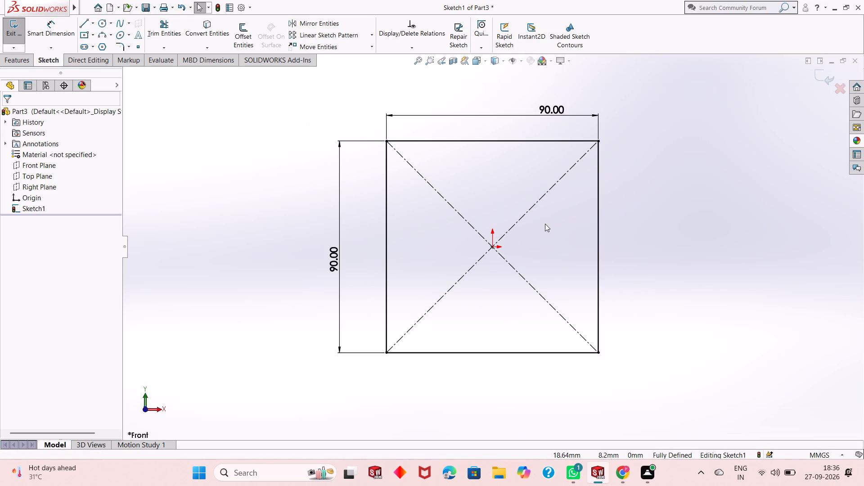
left_click(15, 63)
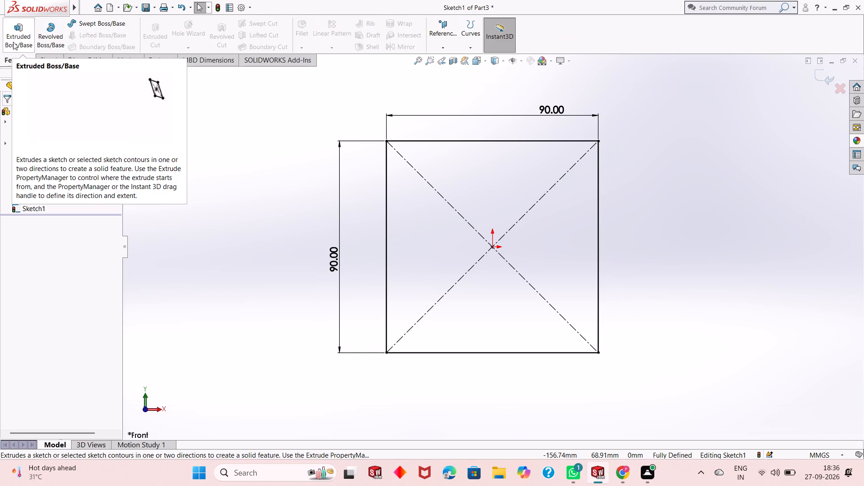
left_click(13, 39)
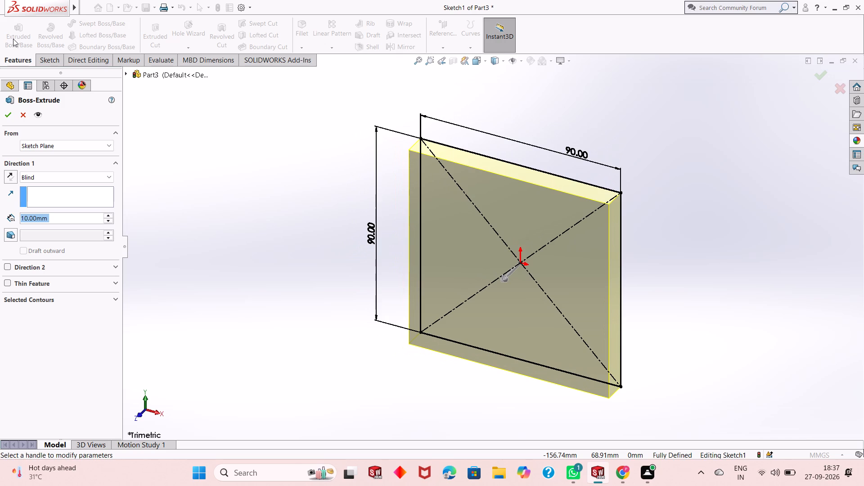
key("3")
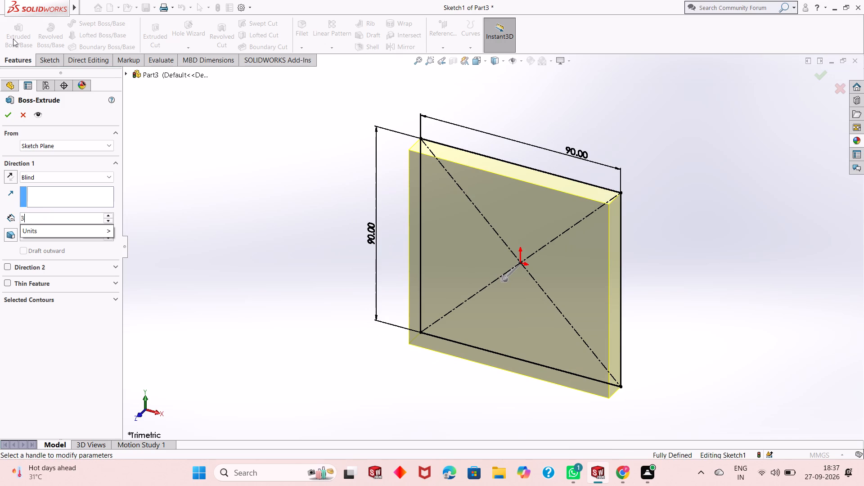
key("Return")
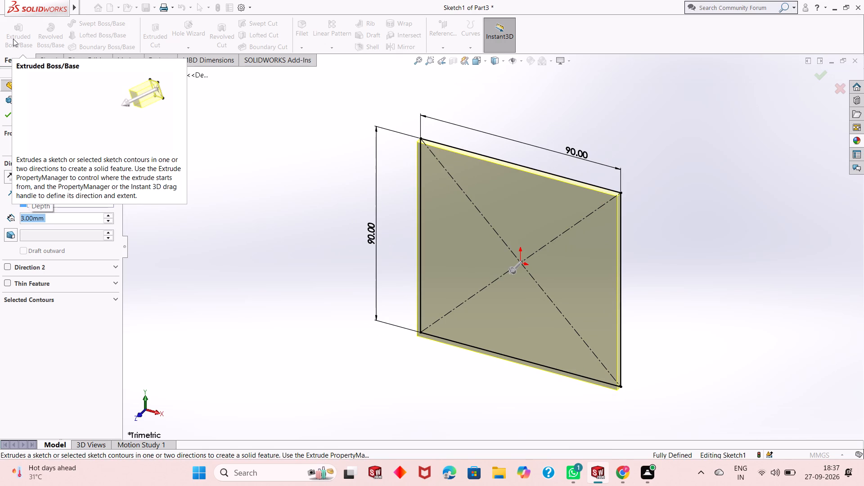
left_click(3, 120)
left_click(266, 259)
Start a sketch on the plate's thin right side face and view it face-on.
scroll(315, 240, "up", 1)
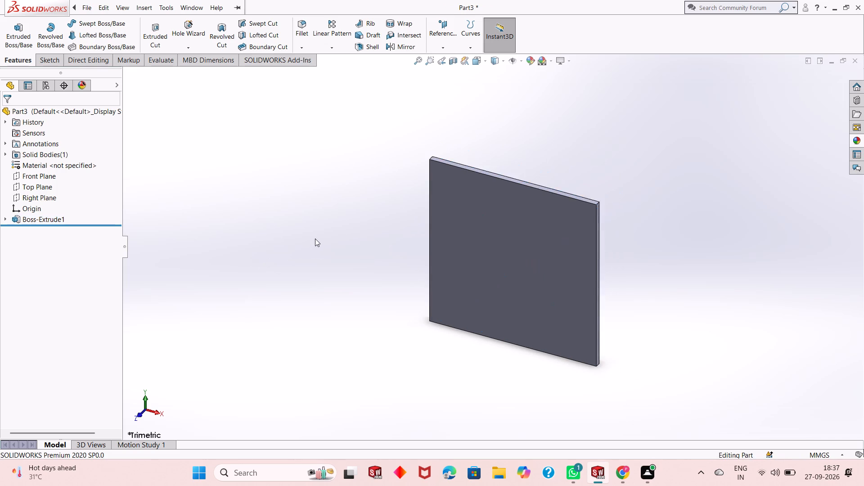
scroll(315, 238, "up", 1)
scroll(562, 234, "down", 2)
middle_click_drag(470, 276, 451, 286)
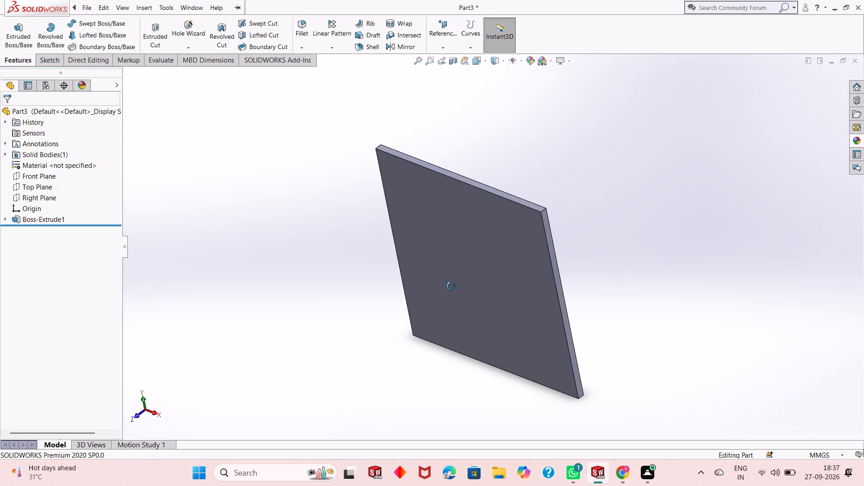
middle_click_drag(451, 286, 442, 288)
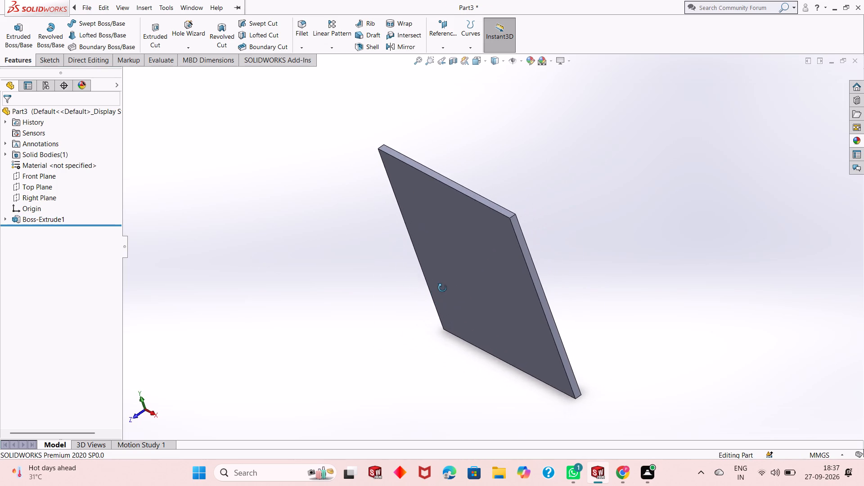
middle_click_drag(442, 288, 442, 288)
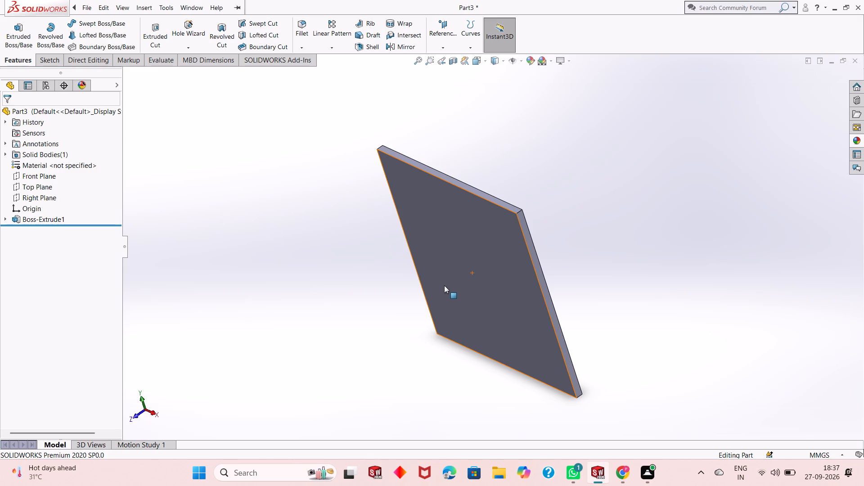
middle_click(582, 319)
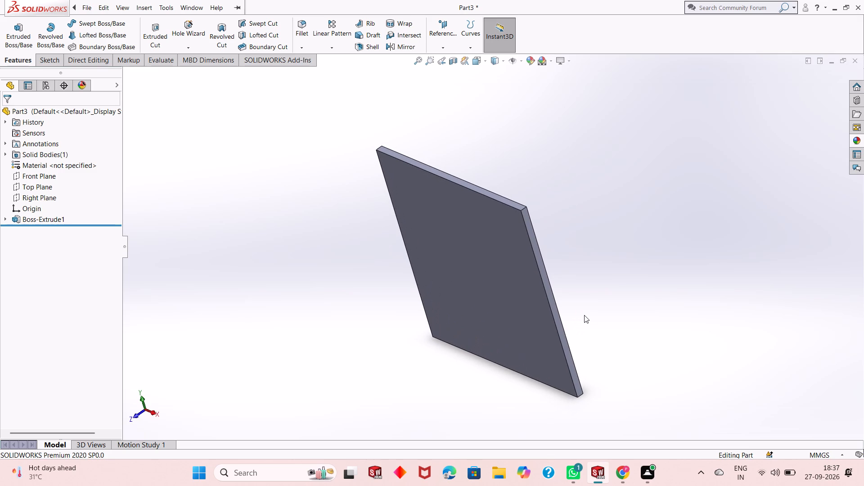
middle_click_drag(584, 315, 587, 266)
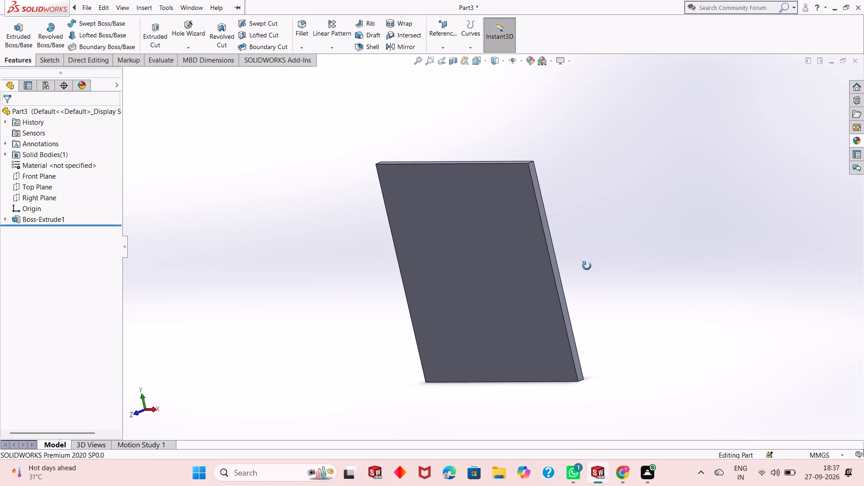
middle_click_drag(587, 266, 586, 266)
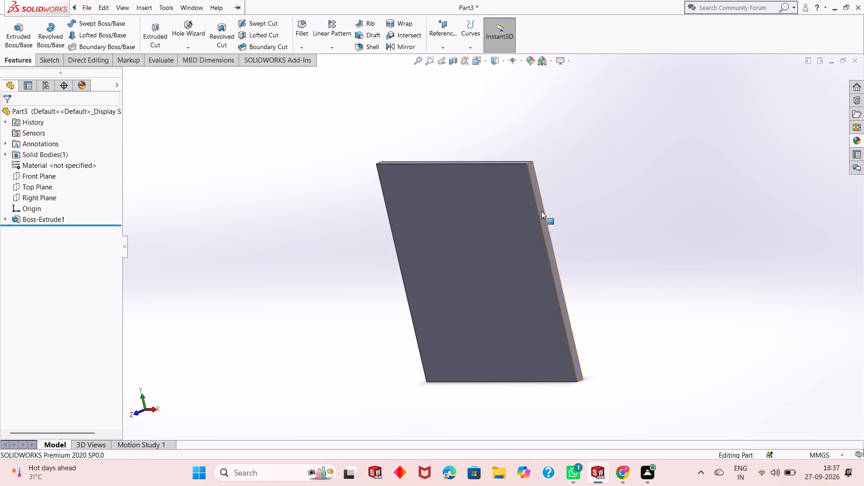
left_click(541, 211)
left_click(583, 186)
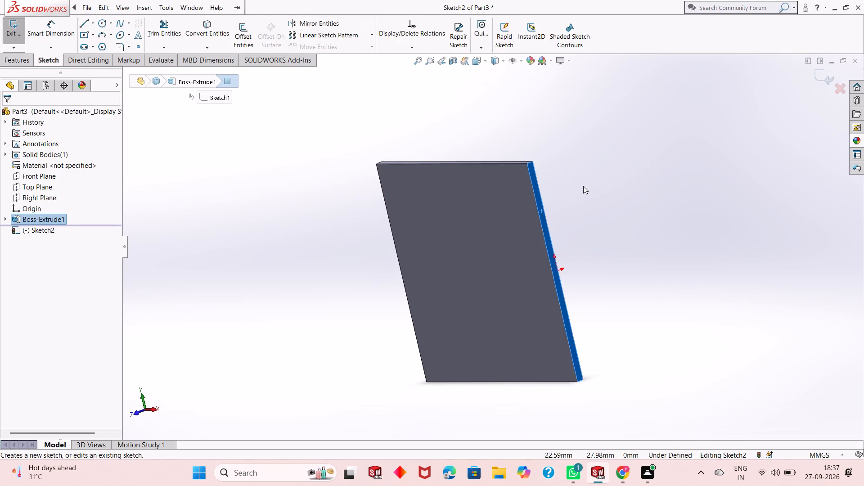
key("ctrl+8")
scroll(563, 182, "up", 1)
key("Escape")
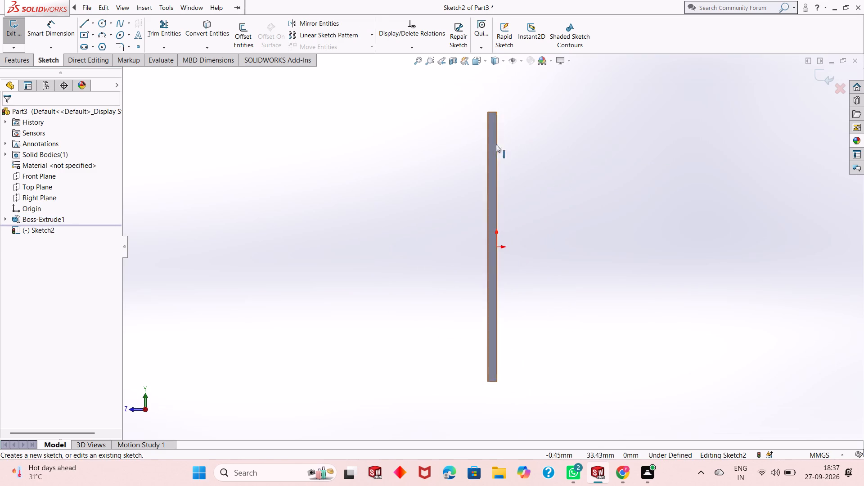
Sketch a corner rectangle about 6 mm wide and 20 mm high, outward from the top front corner of the plate's side face.
scroll(496, 86, "down", 1)
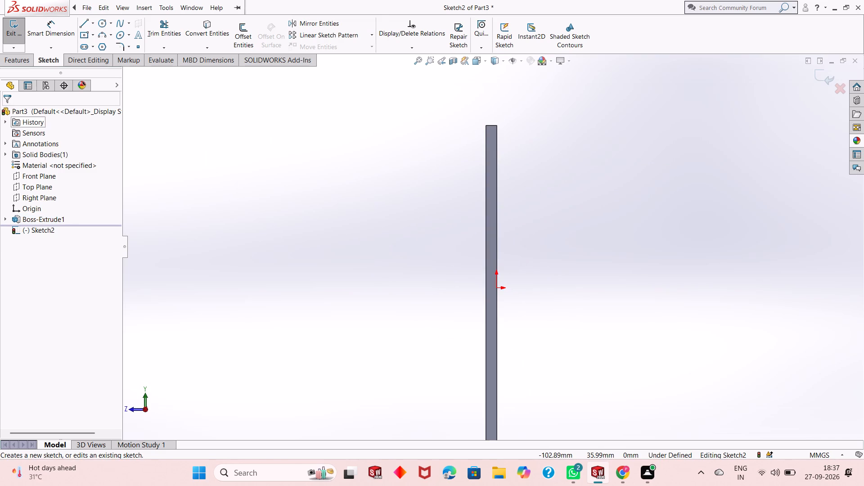
left_click(92, 35)
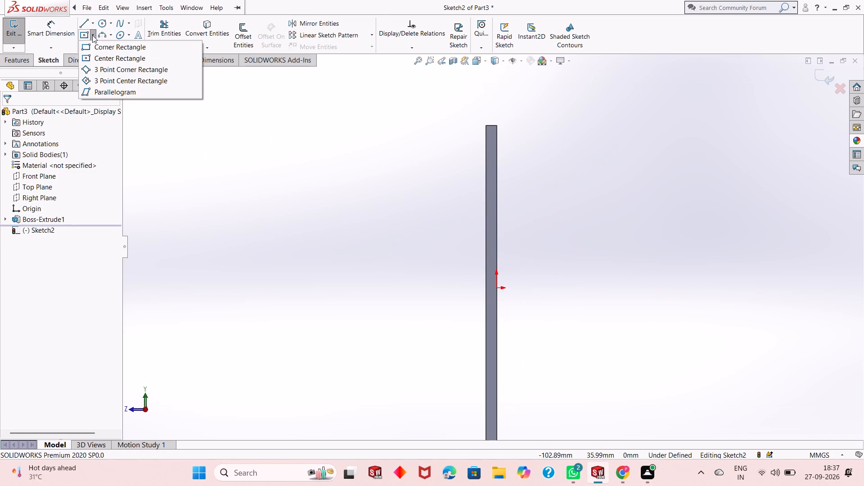
left_click(113, 52)
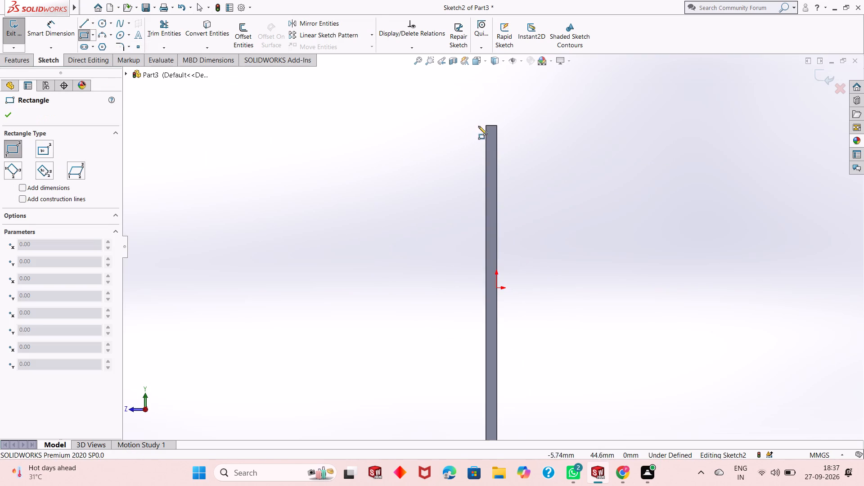
left_click(485, 126)
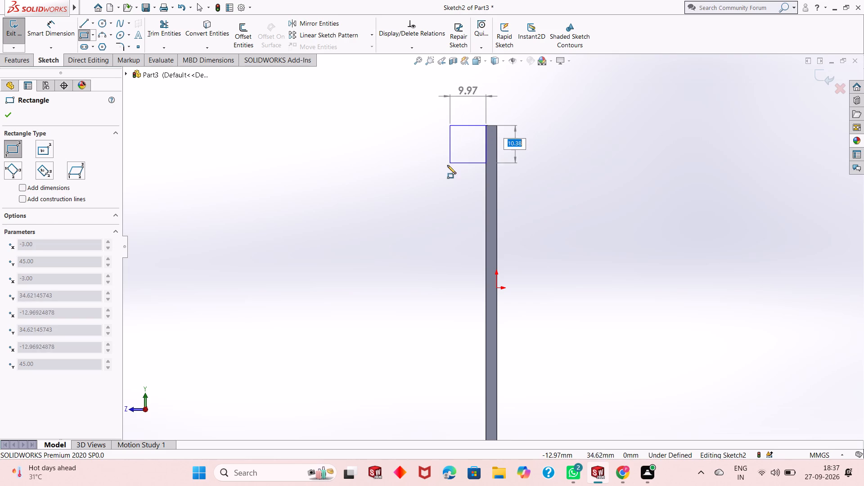
left_click(465, 198)
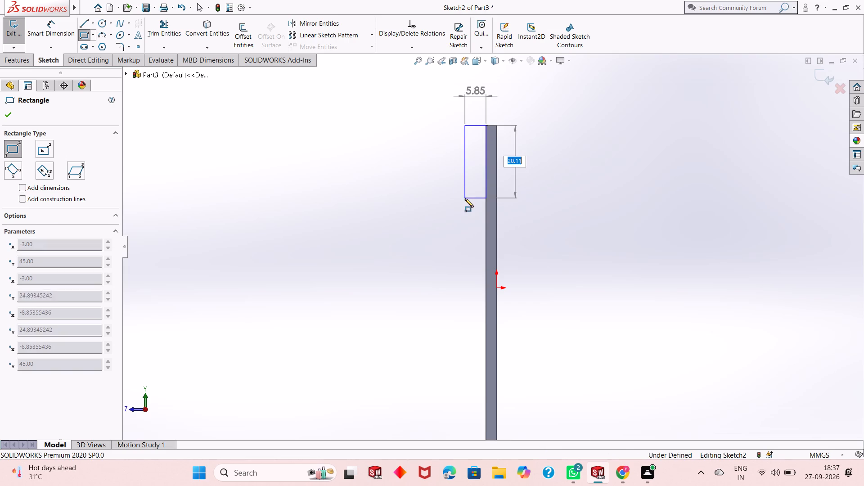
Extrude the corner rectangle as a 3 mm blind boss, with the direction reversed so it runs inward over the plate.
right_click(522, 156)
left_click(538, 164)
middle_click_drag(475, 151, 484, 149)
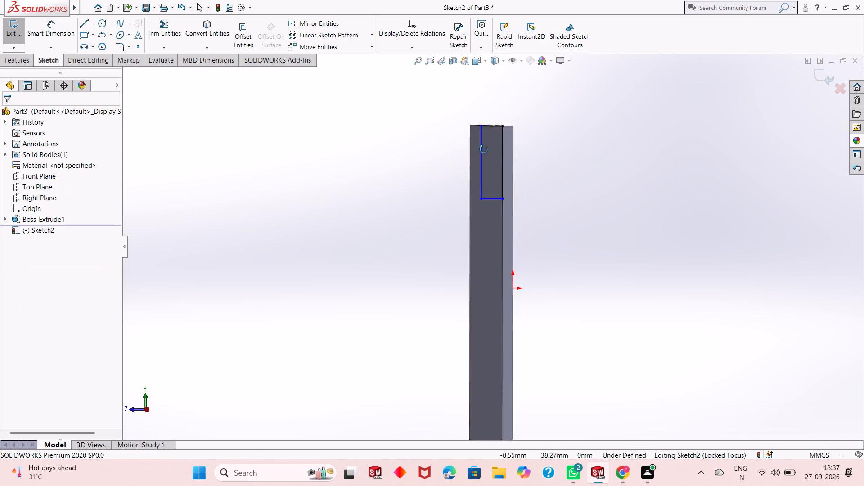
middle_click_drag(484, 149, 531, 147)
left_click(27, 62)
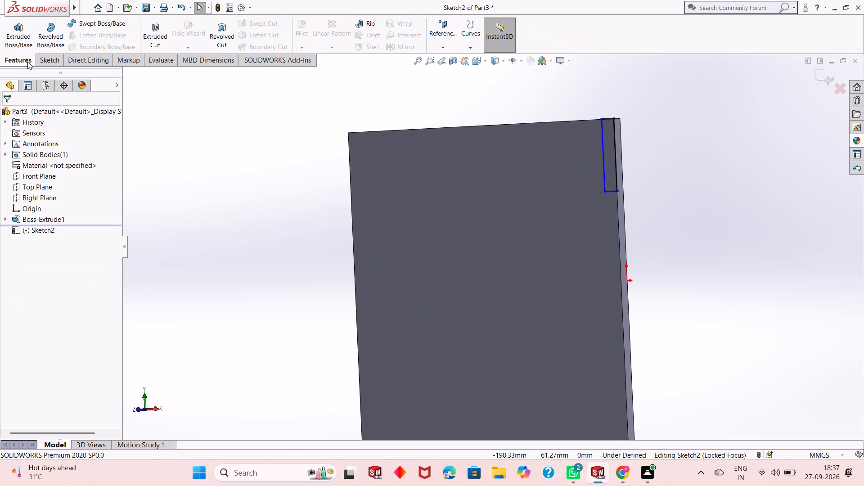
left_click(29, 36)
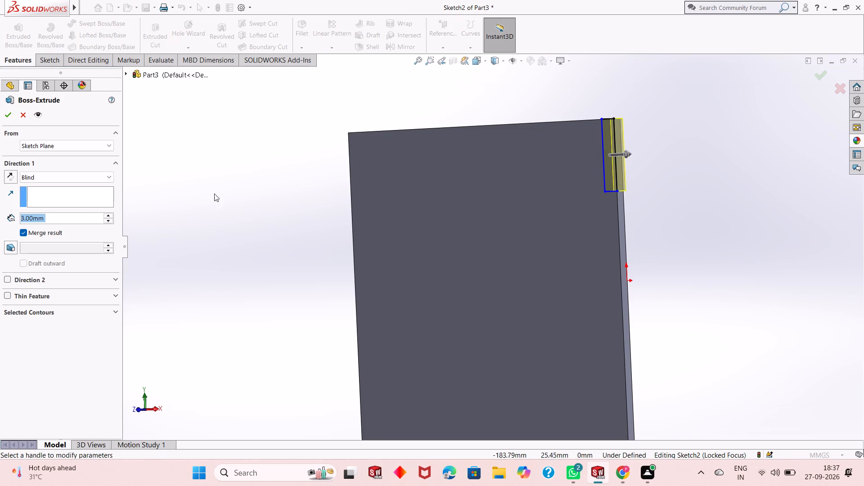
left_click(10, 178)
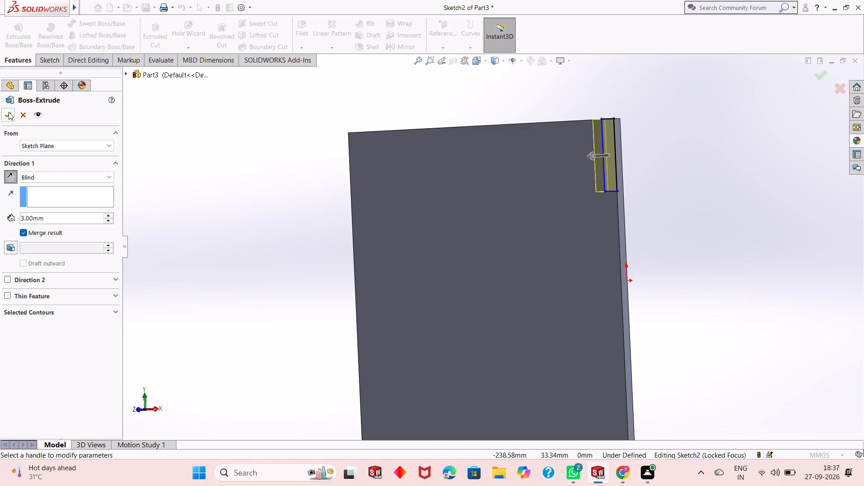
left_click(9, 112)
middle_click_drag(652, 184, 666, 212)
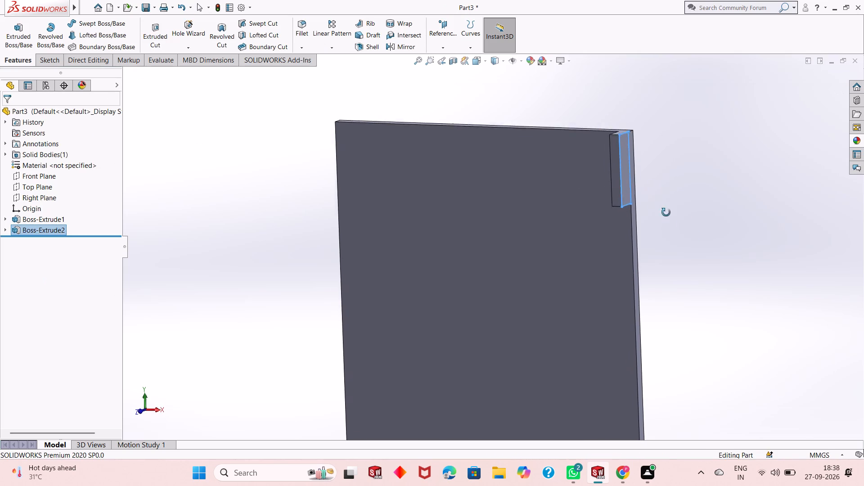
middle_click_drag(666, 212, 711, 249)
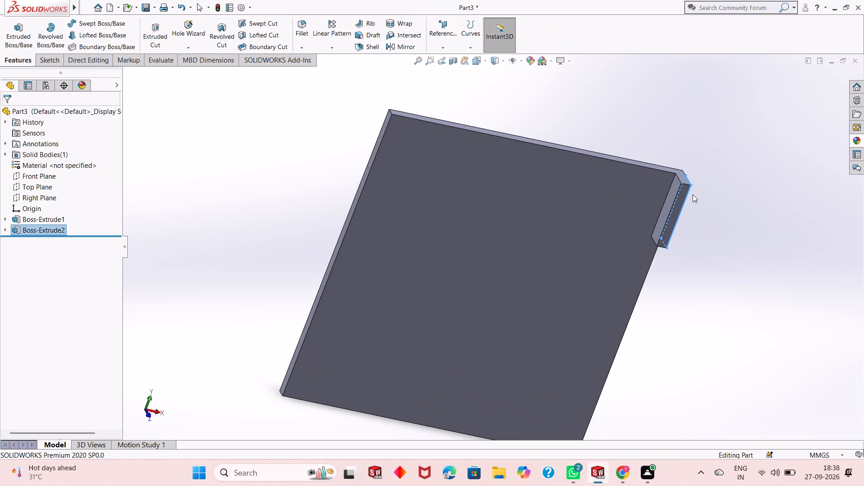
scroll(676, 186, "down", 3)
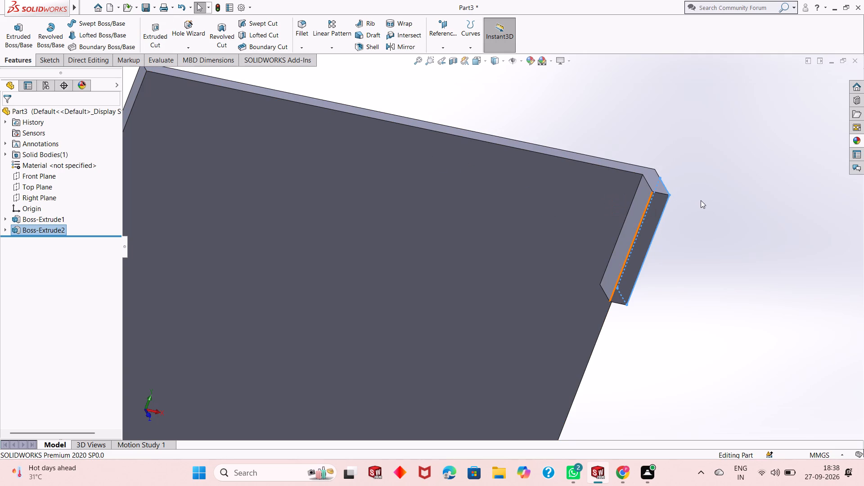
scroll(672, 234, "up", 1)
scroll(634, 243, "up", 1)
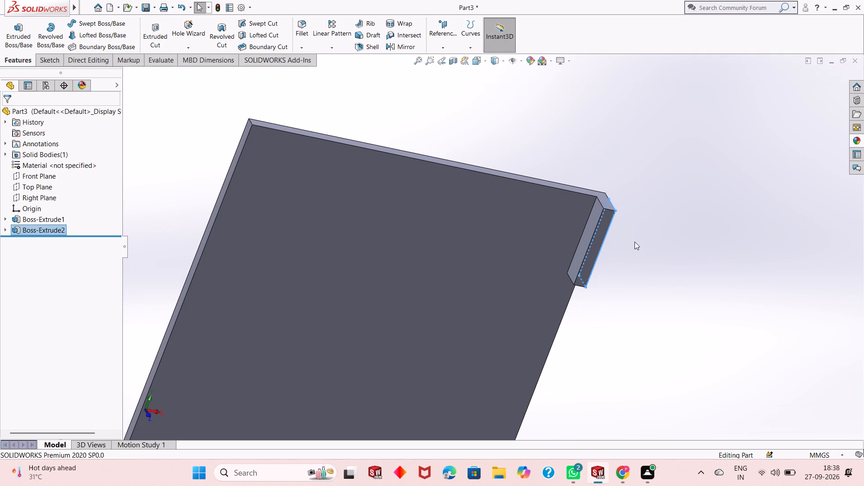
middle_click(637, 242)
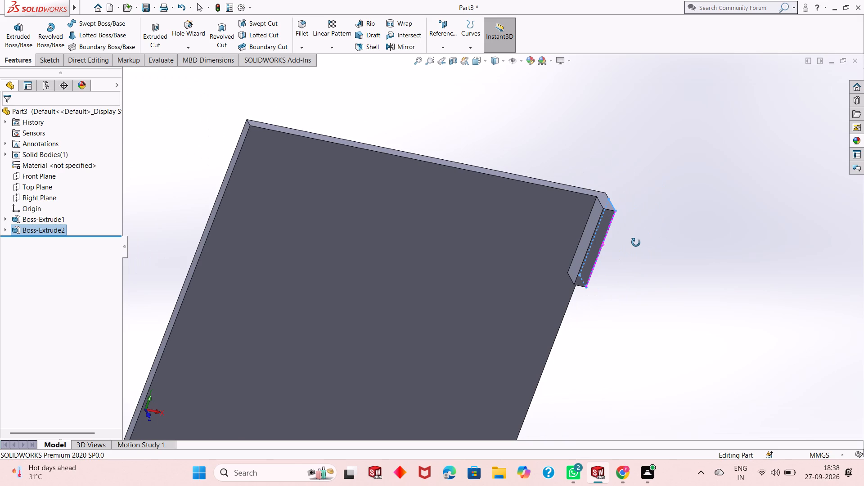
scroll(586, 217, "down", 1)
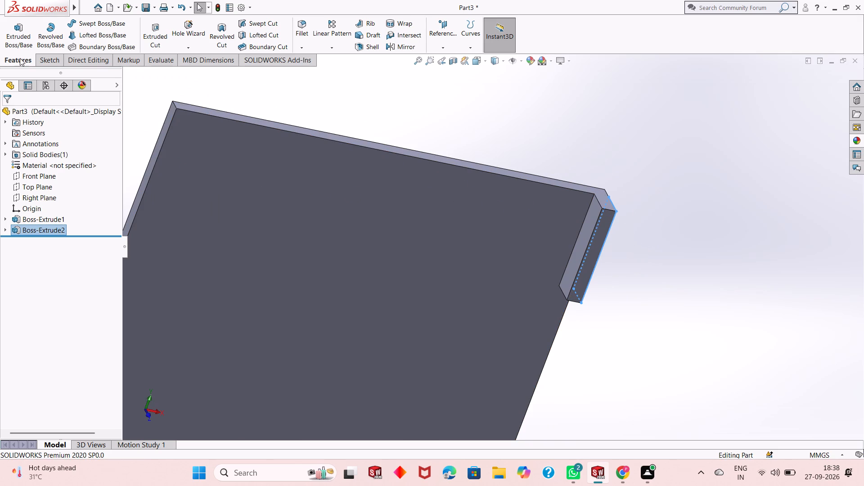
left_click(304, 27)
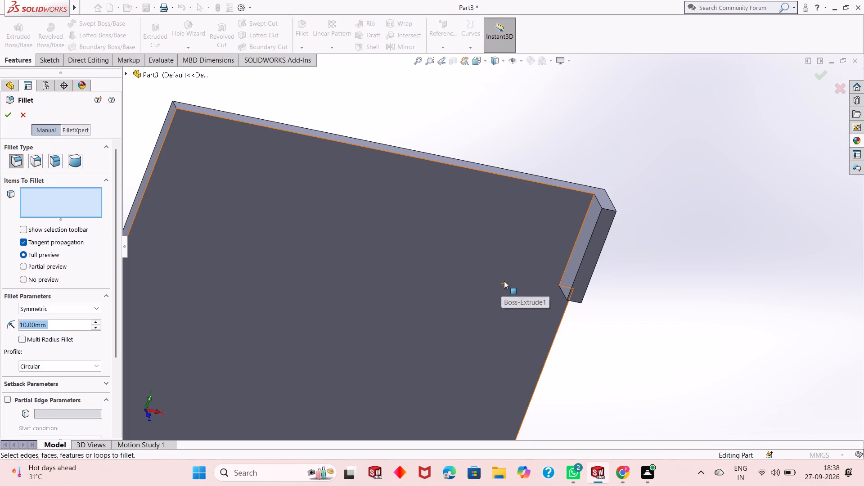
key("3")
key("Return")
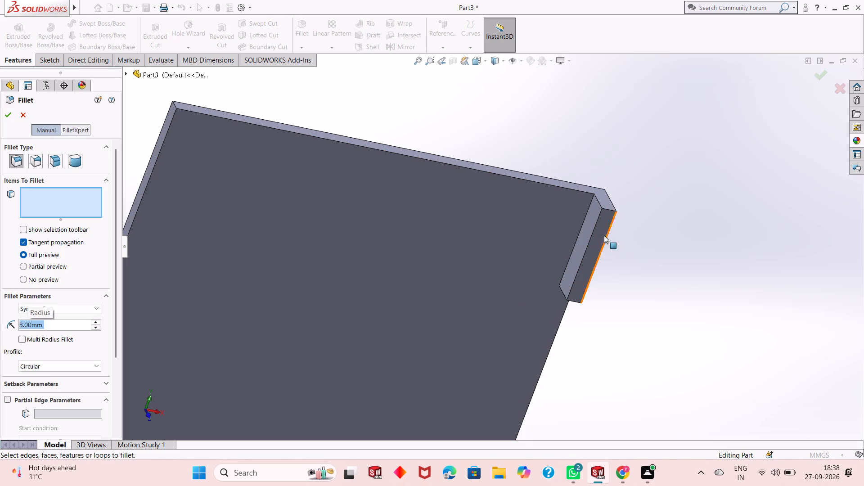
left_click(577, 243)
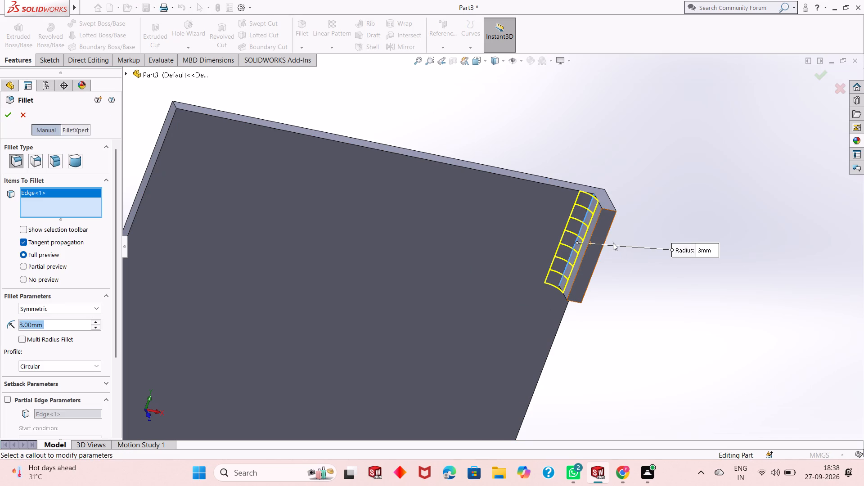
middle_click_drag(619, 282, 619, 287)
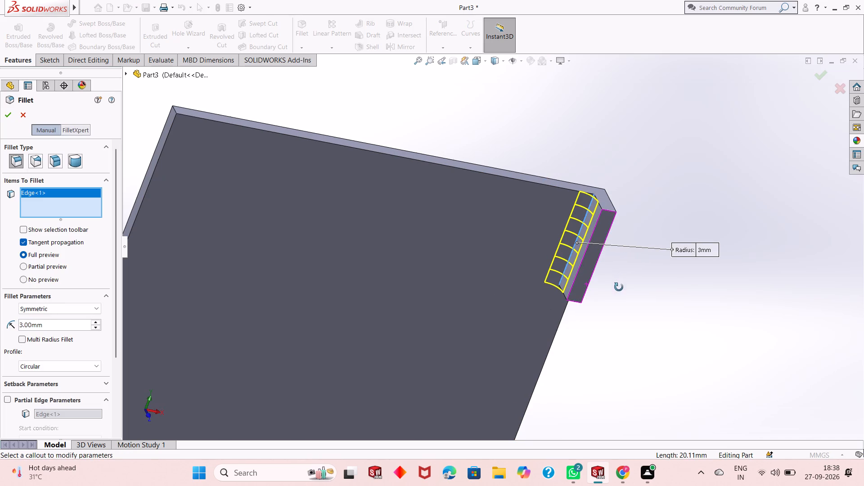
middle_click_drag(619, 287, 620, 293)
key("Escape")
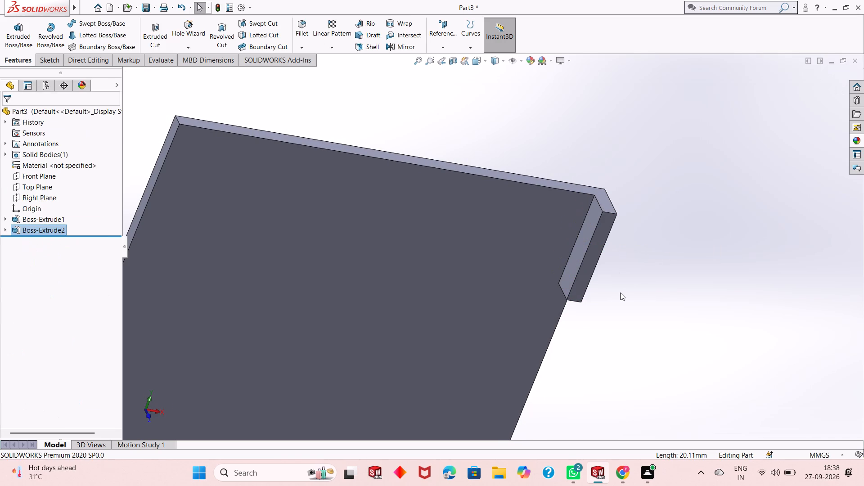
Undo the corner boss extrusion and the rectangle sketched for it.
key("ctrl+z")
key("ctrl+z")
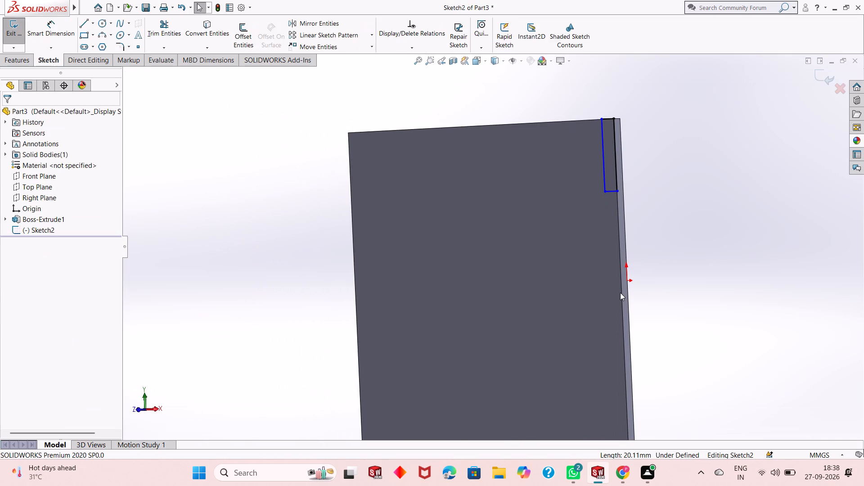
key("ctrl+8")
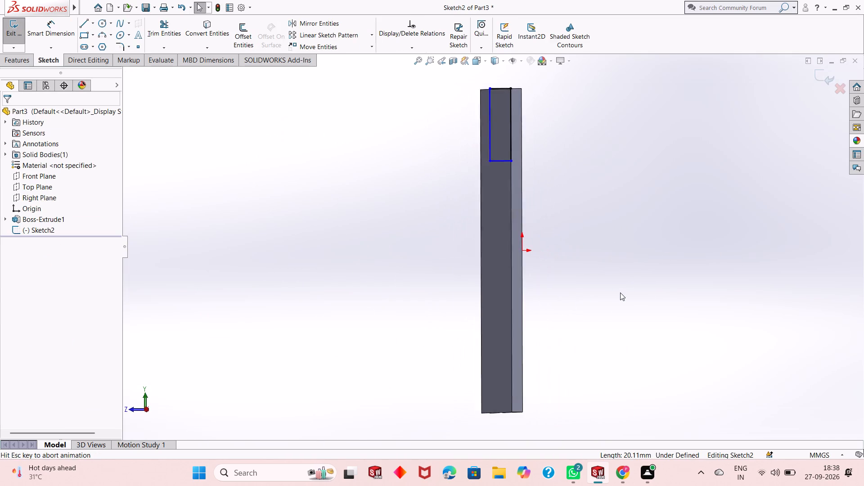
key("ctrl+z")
Sketch a corner rectangle from the side face's top back corner, spanning the plate's thickness and projecting past its front face.
scroll(504, 108, "up", 1)
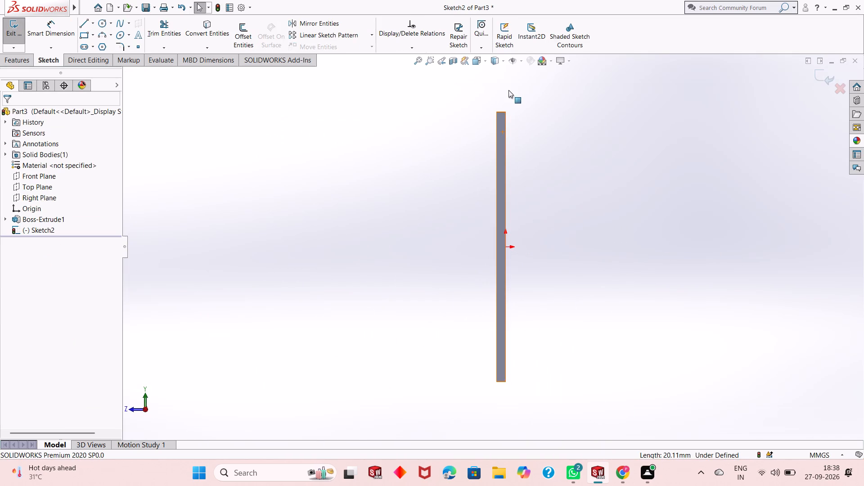
scroll(509, 90, "down", 2)
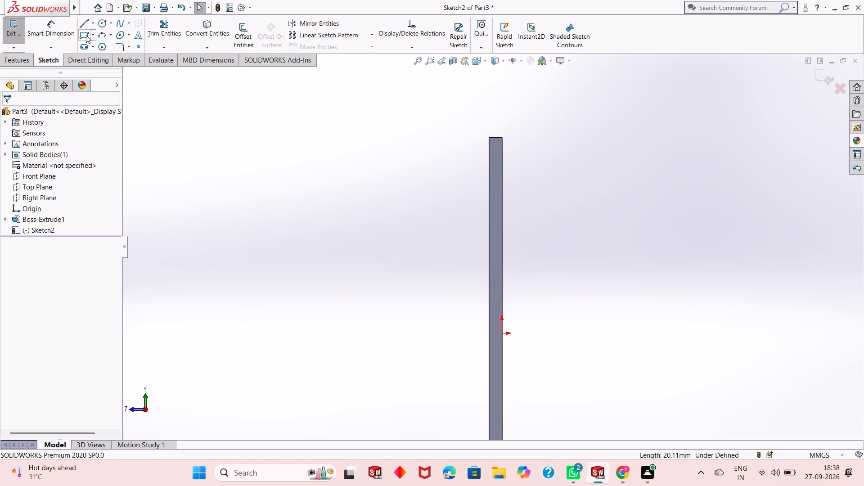
left_click(85, 35)
left_click(502, 138)
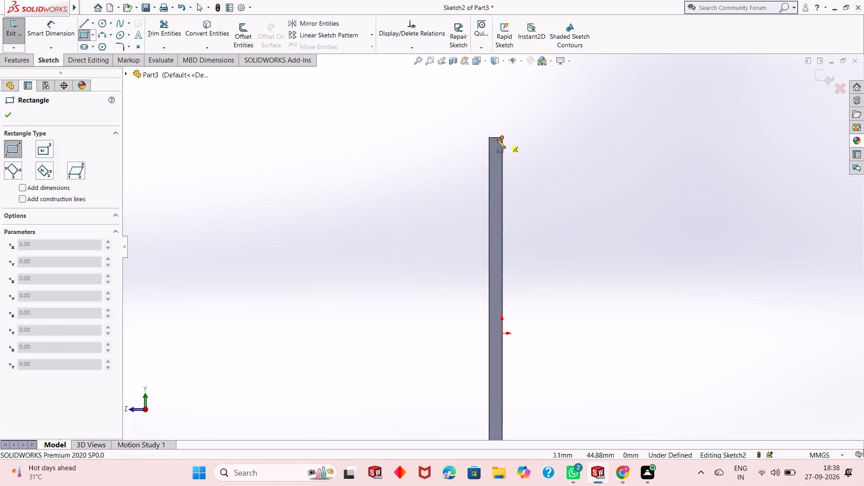
left_click(470, 201)
right_click(583, 163)
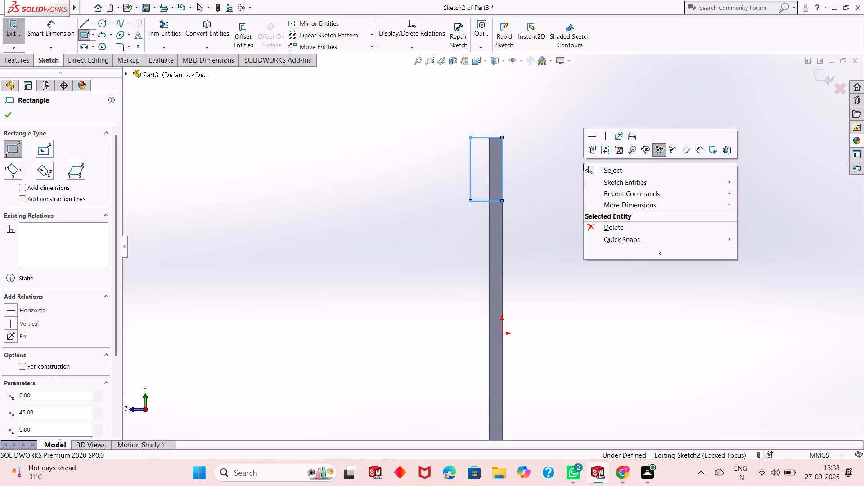
left_click(604, 174)
Extrude the new rectangle as a 3 mm blind boss, with the direction reversed so it runs inward over the plate.
left_click(26, 57)
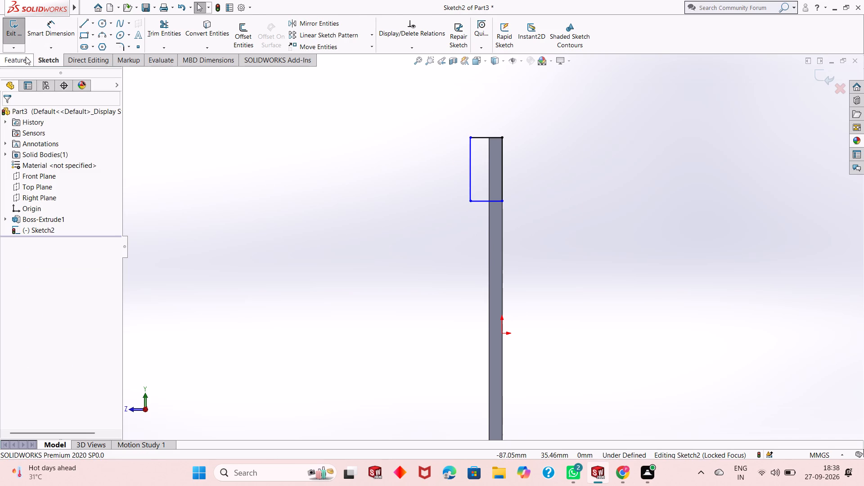
left_click(22, 40)
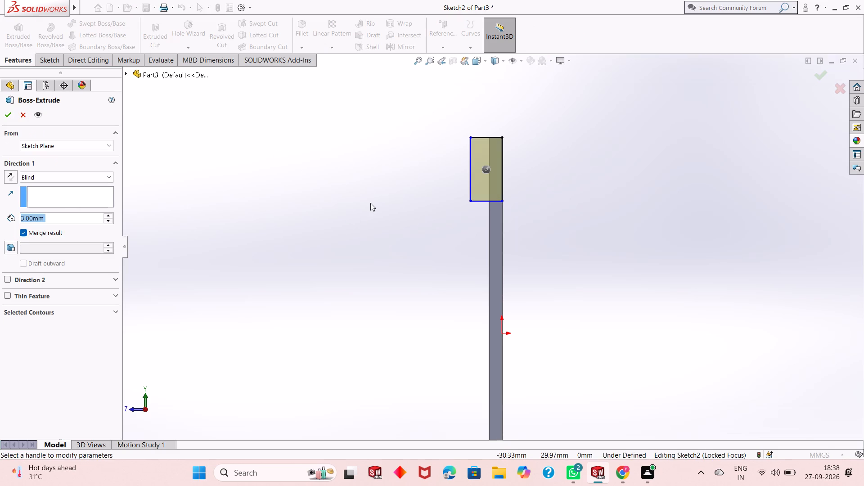
middle_click_drag(373, 208, 390, 248)
left_click(13, 178)
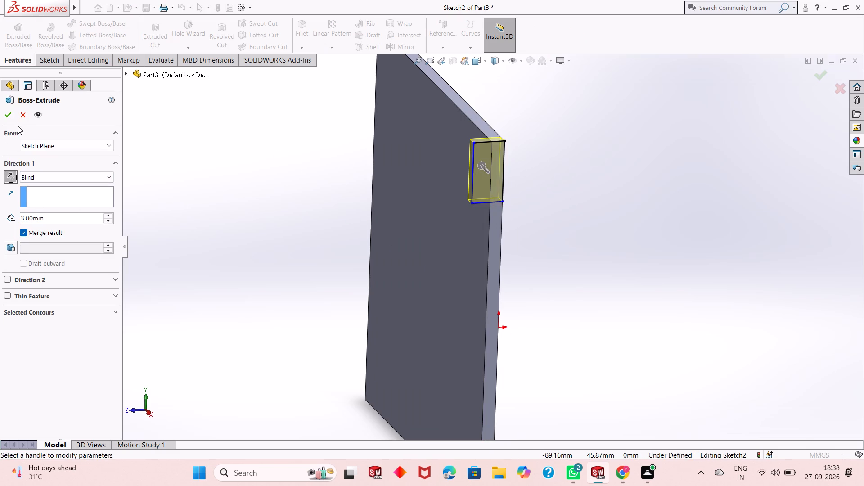
left_click(9, 117)
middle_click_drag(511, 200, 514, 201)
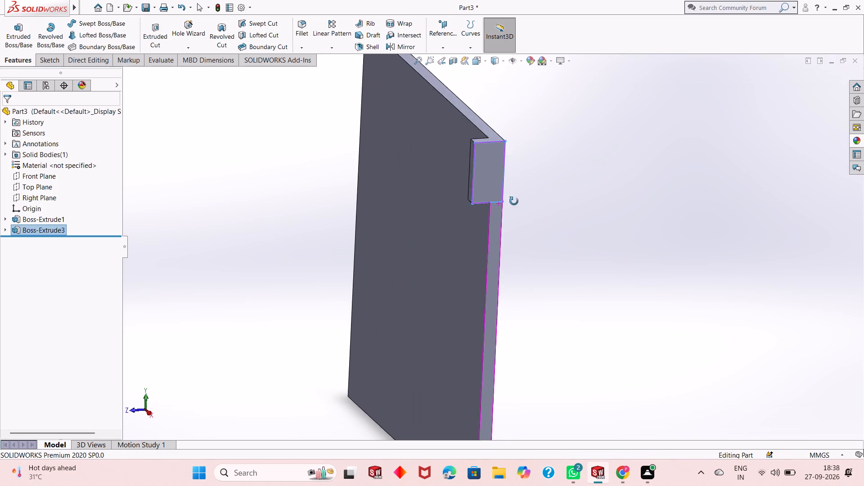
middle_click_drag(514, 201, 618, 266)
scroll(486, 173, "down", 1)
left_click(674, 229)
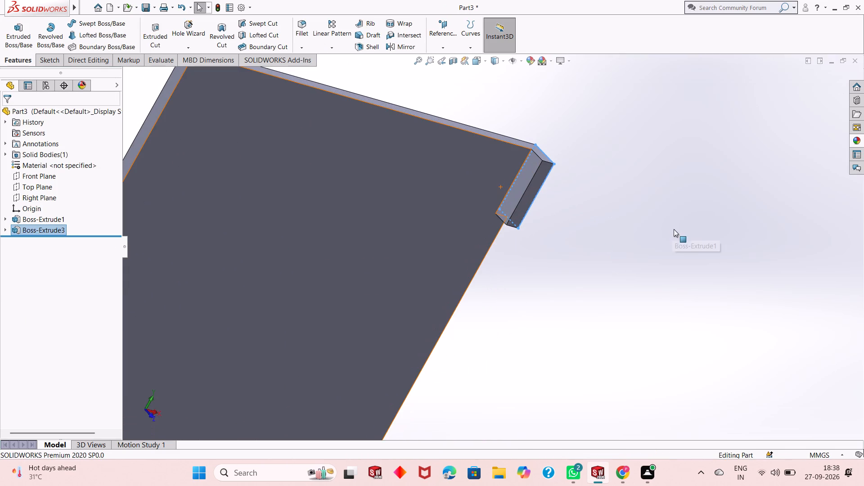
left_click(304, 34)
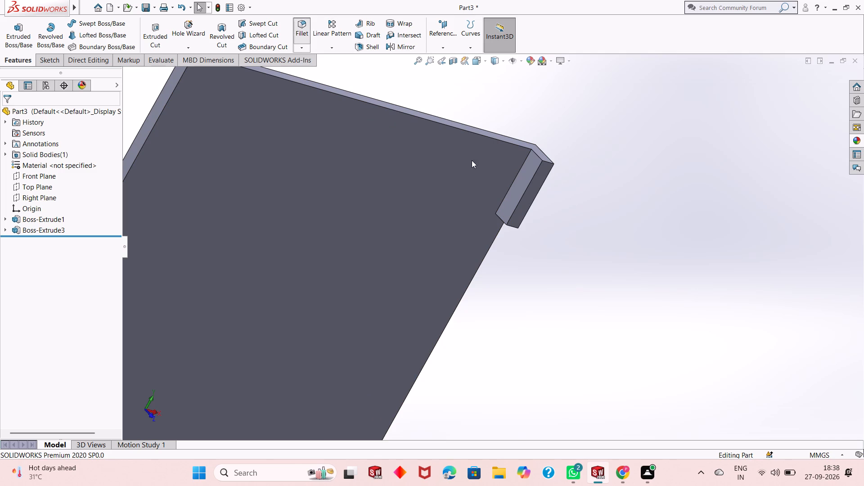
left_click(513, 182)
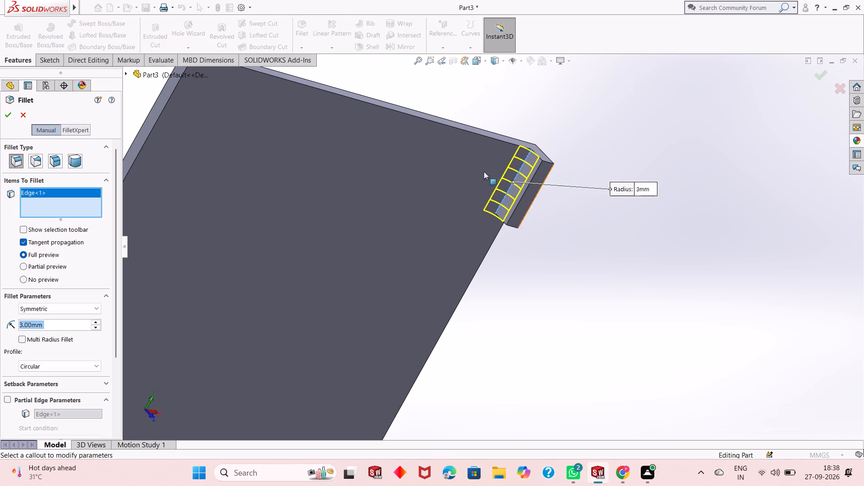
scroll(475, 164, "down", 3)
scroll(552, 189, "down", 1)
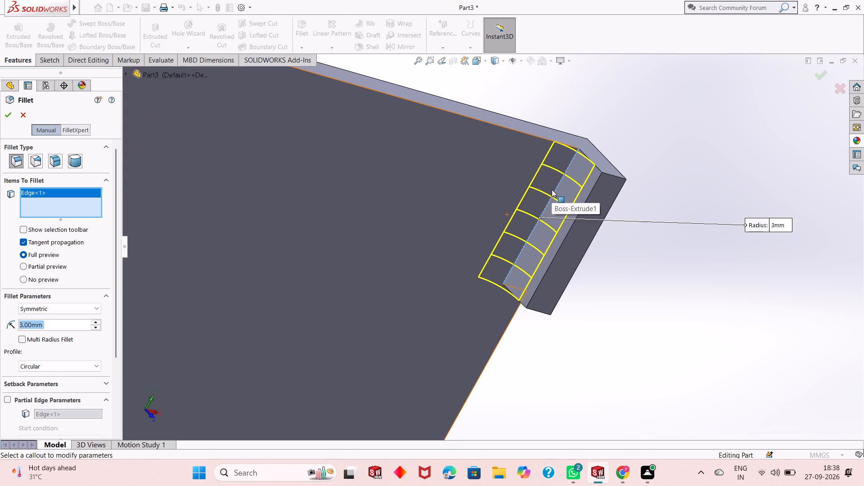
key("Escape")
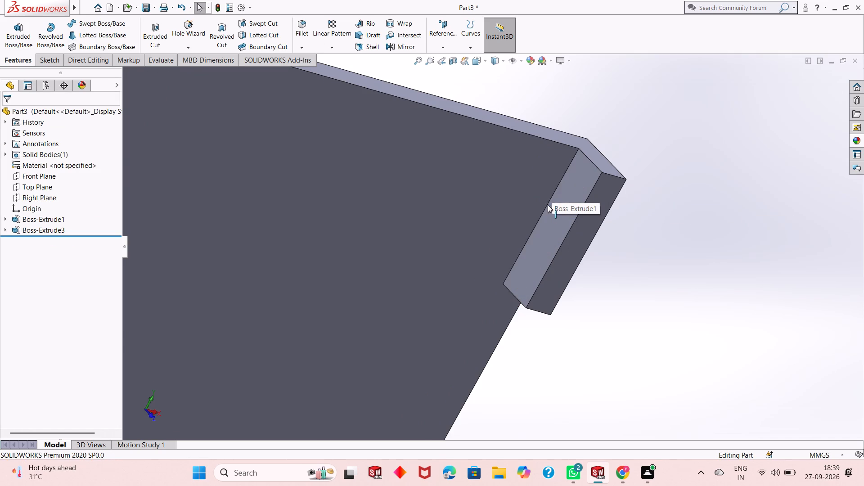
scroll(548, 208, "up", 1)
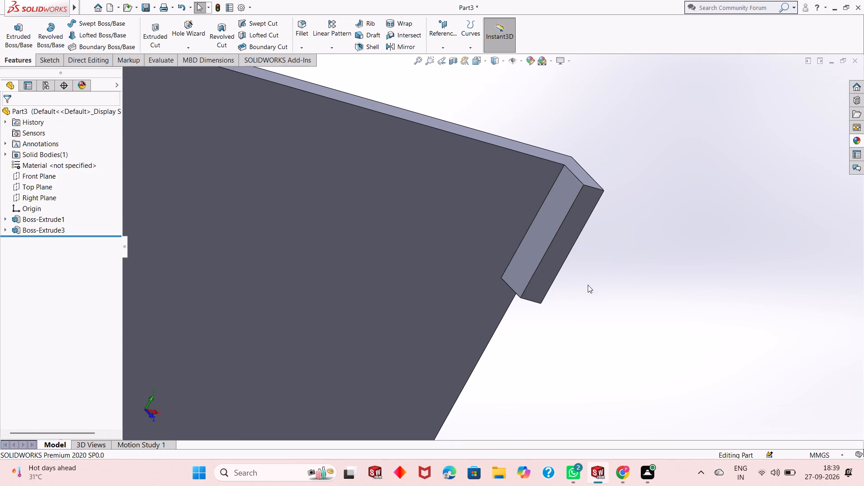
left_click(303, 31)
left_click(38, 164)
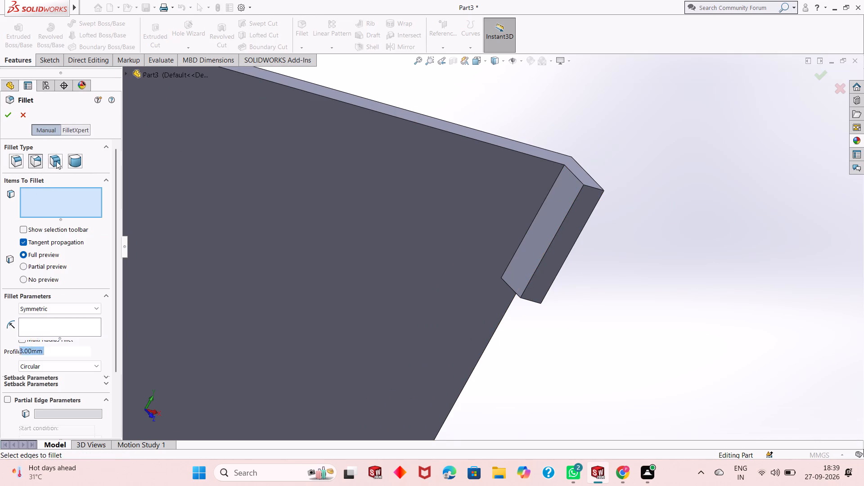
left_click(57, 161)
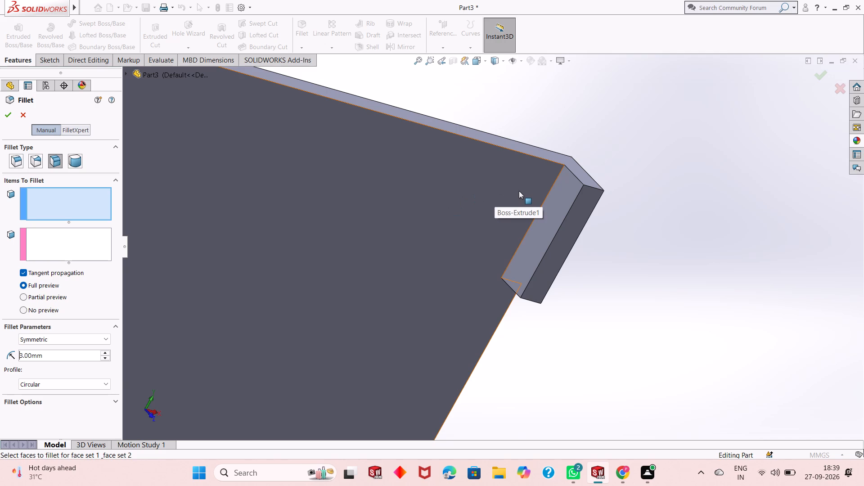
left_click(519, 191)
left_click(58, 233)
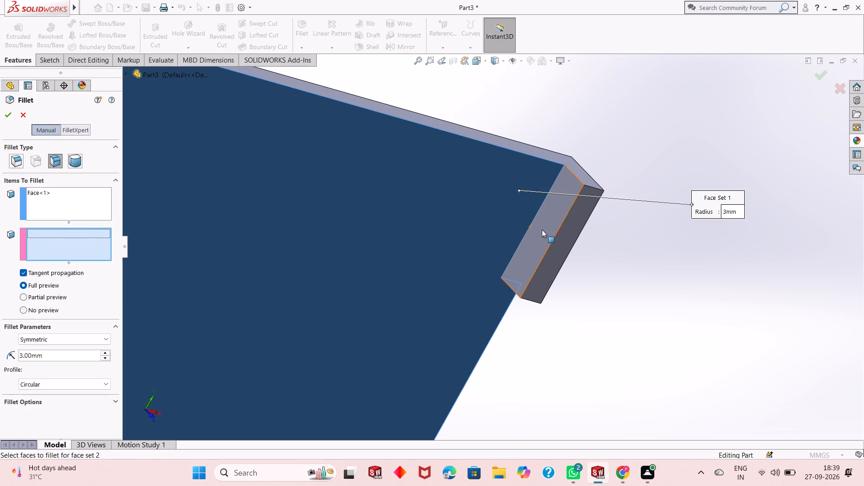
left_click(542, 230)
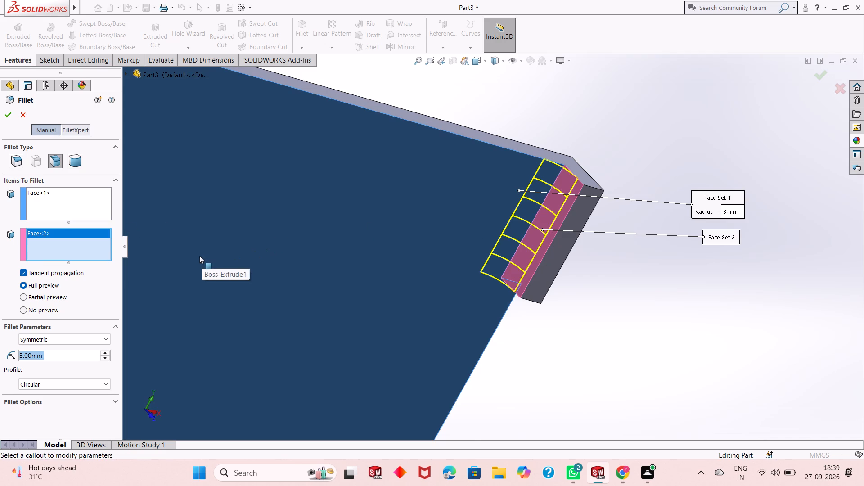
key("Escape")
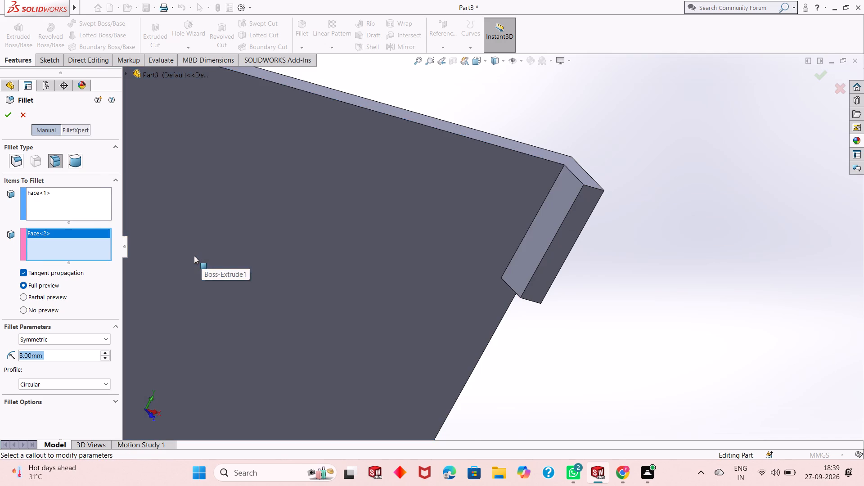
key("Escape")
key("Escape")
Undo the corner boss extrusion and the rectangle drawn in its side-face sketch.
scroll(553, 308, "up", 1)
key("ctrl+z")
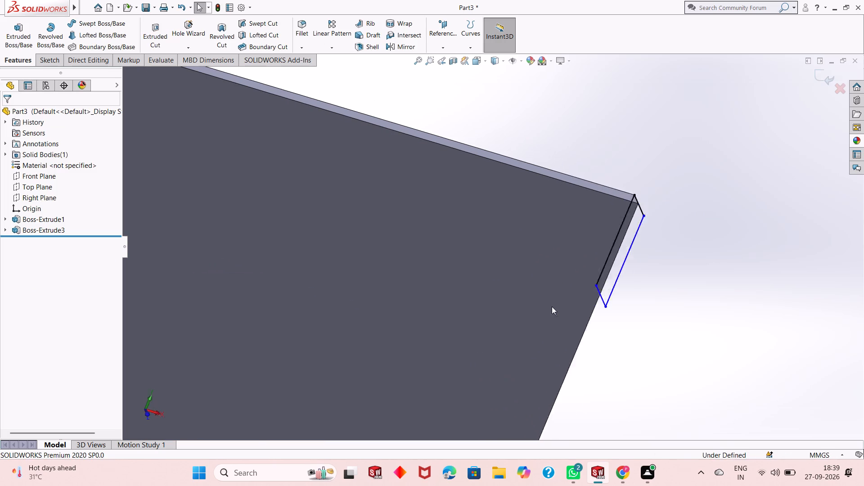
key("ctrl+z")
key("ctrl+z")
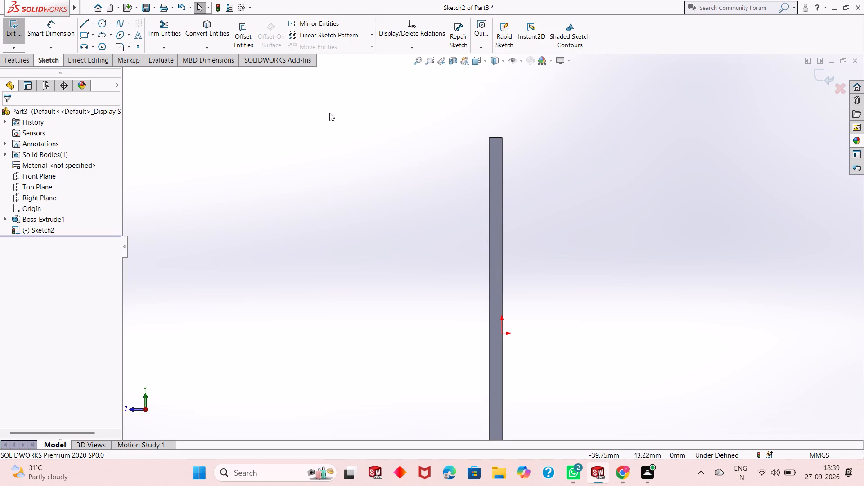
Sketch a 90 mm vertical line along the side face's back edge, from its top corner to its bottom corner.
scroll(468, 321, "up", 2)
scroll(487, 281, "up", 1)
scroll(506, 342, "down", 1)
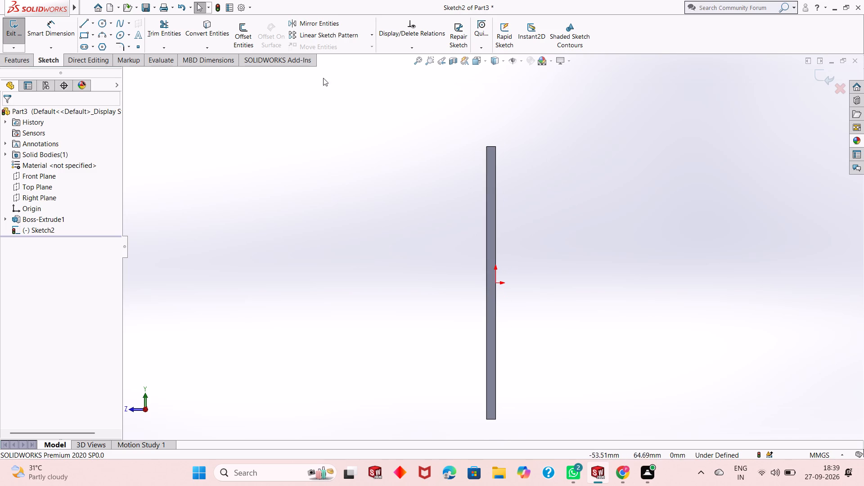
left_click(87, 26)
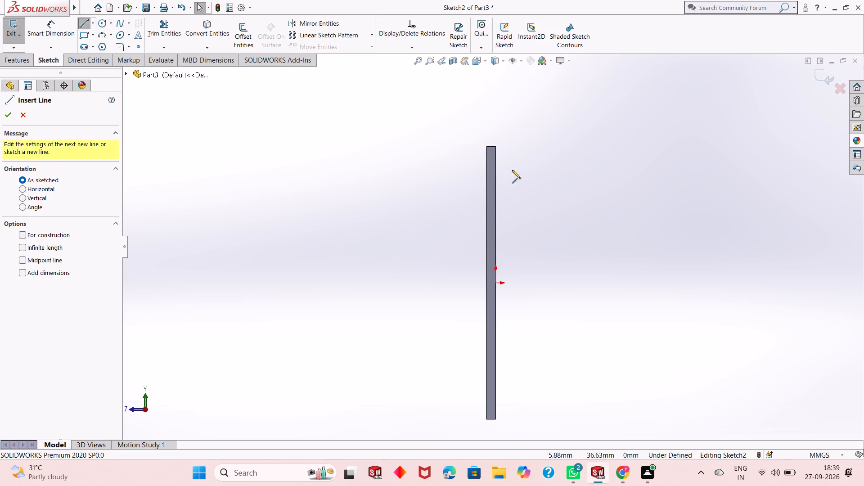
left_click(495, 148)
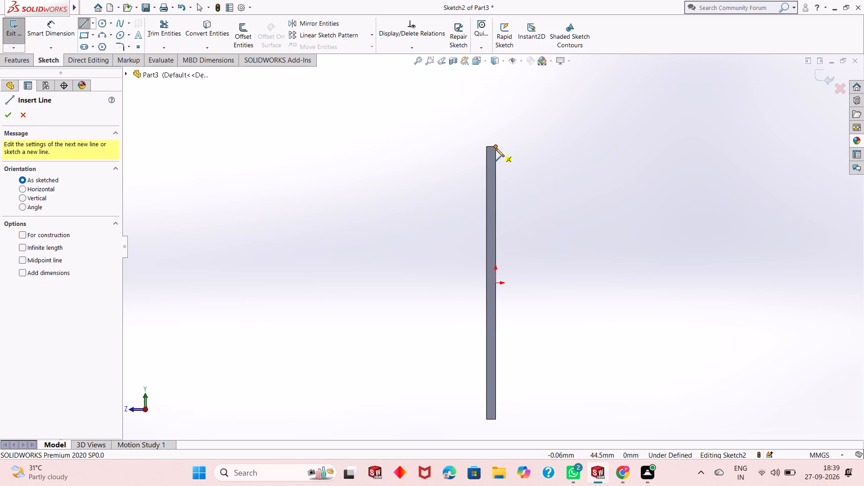
left_click(495, 419)
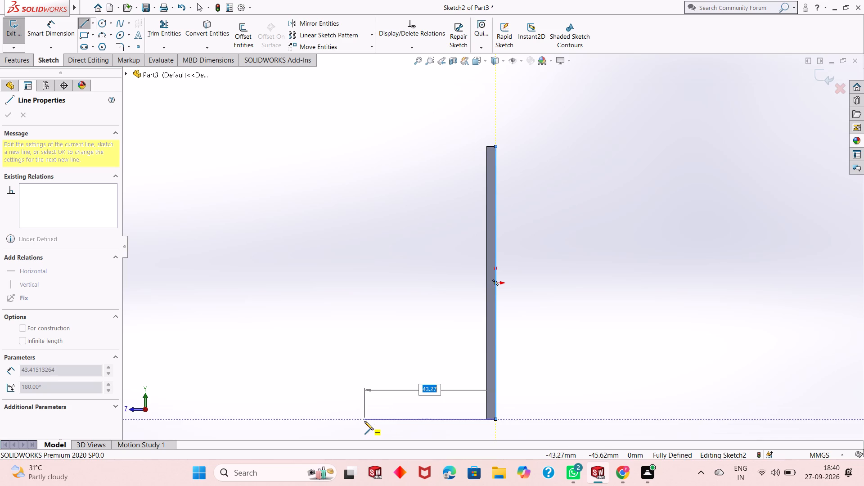
key("Escape")
key("Escape")
key("Escape")
key("Escape")
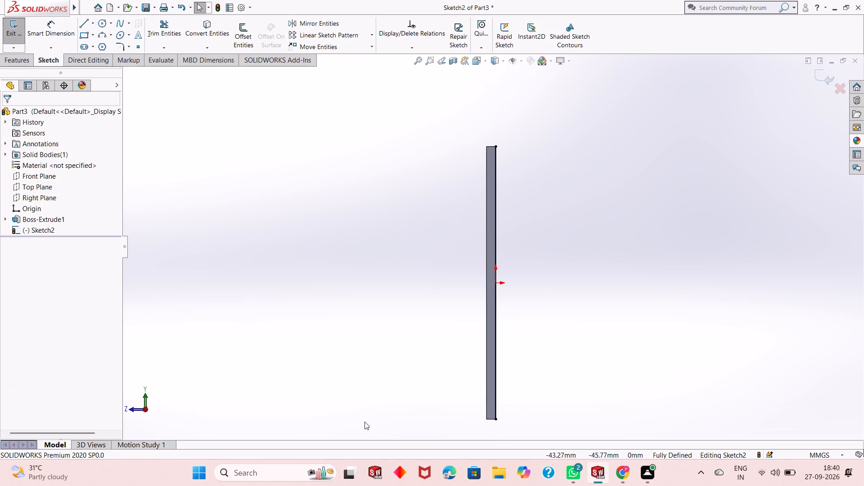
key("Escape")
key("Escape")
key("Escape")
key("Escape")
key("Escape")
key("Escape")
key("Escape")
key("Escape")
Sketch a 27 mm horizontal line from the side face's top back corner, running forward past the plate's front face.
scroll(442, 342, "up", 1)
scroll(476, 149, "down", 1)
scroll(433, 265, "up", 1)
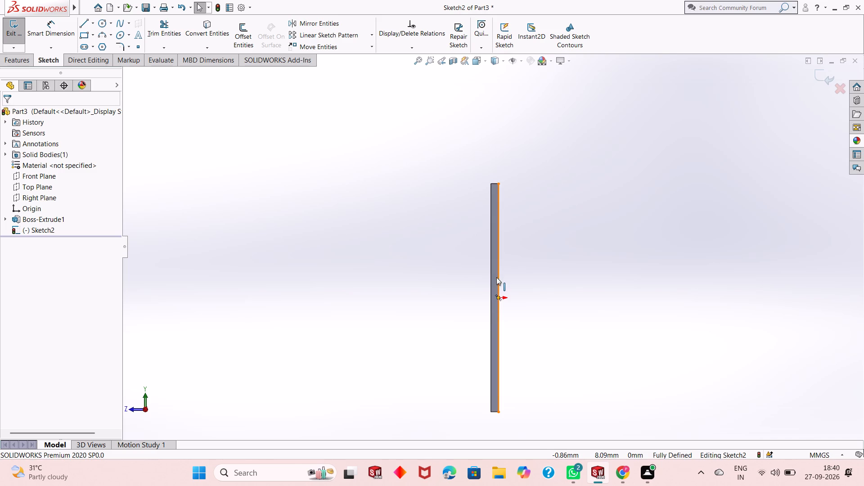
scroll(485, 215, "down", 2)
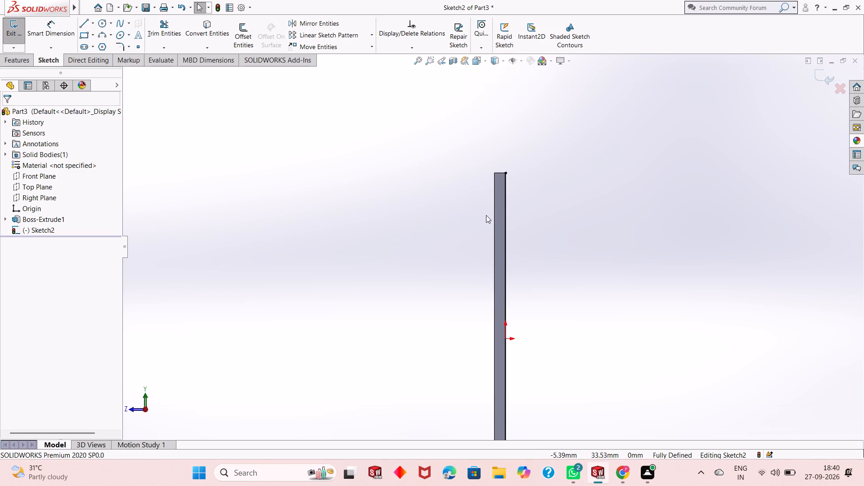
scroll(486, 216, "down", 1)
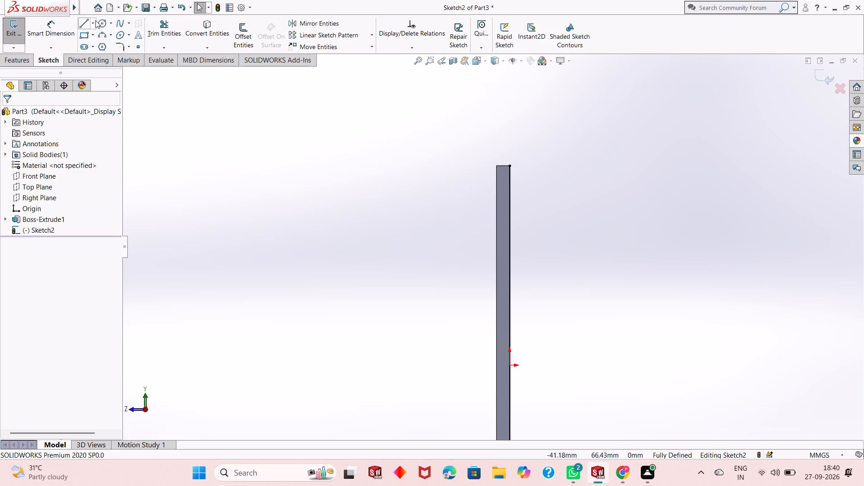
left_click(81, 22)
left_click(509, 166)
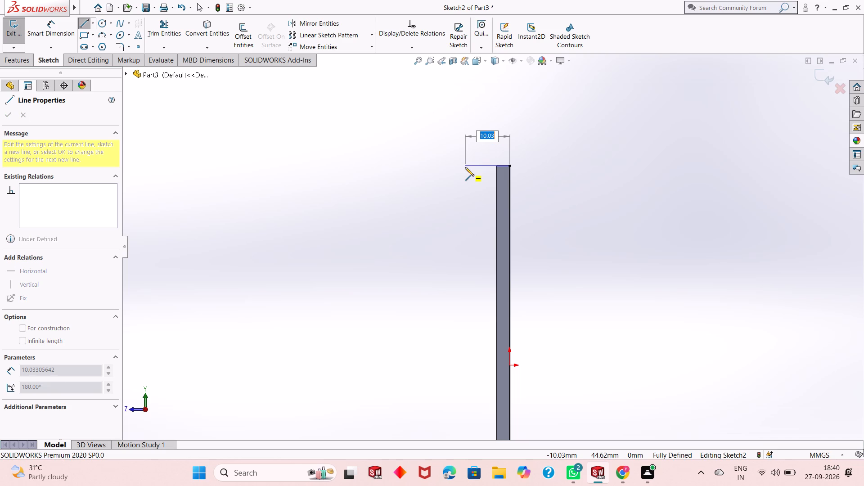
type("27")
key("Return")
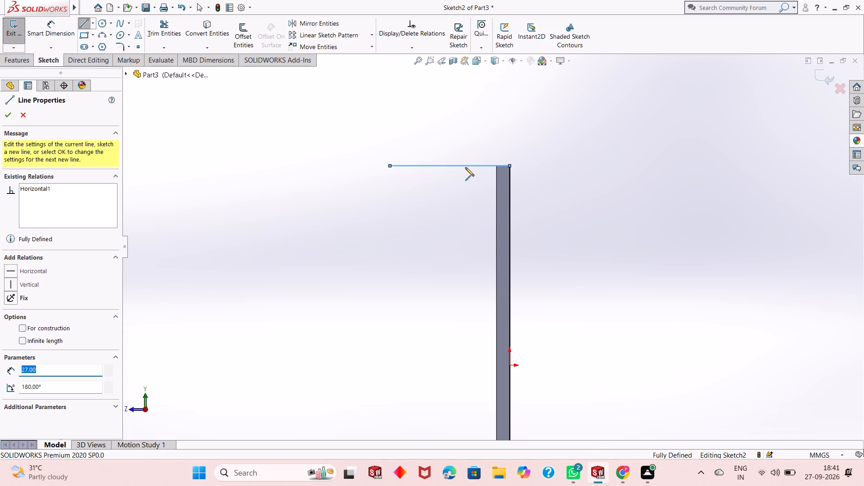
scroll(465, 167, "up", 1)
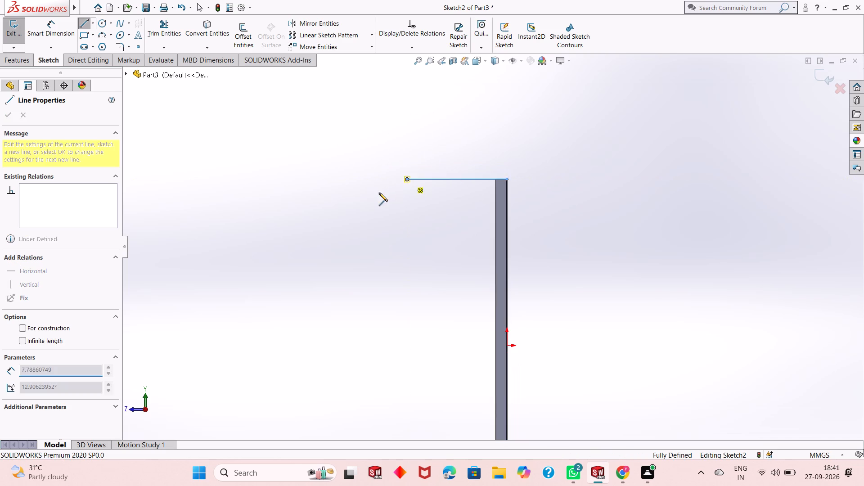
scroll(378, 193, "up", 3)
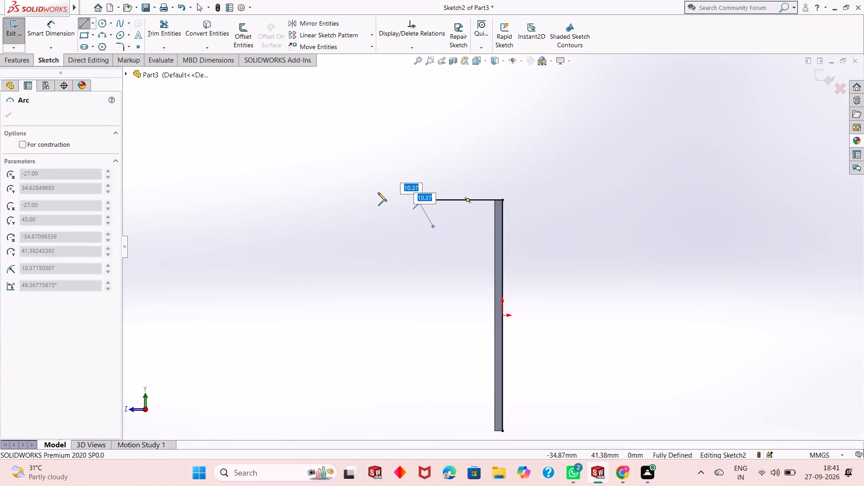
key("Escape")
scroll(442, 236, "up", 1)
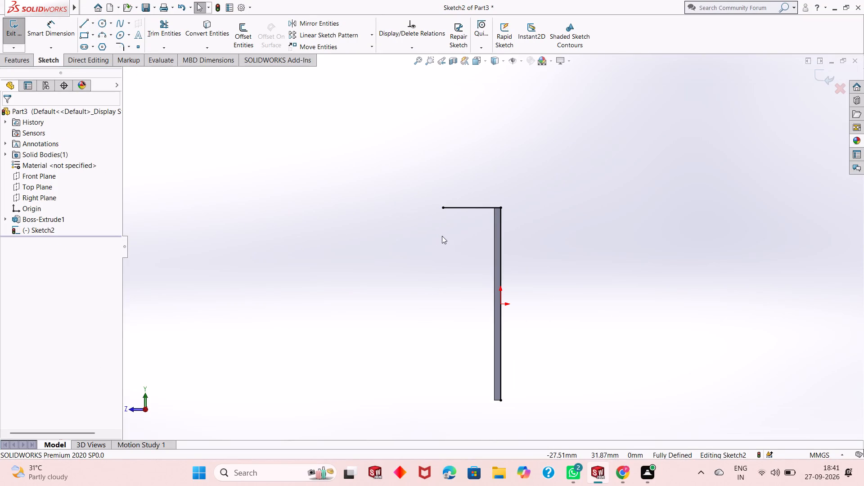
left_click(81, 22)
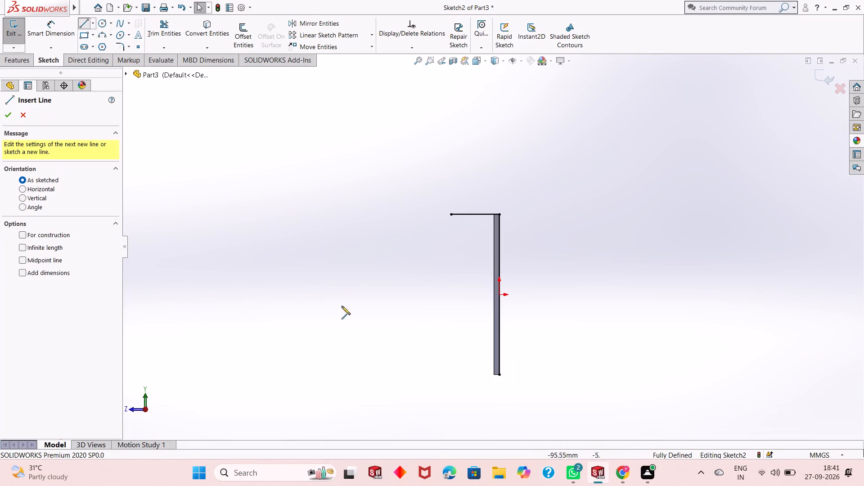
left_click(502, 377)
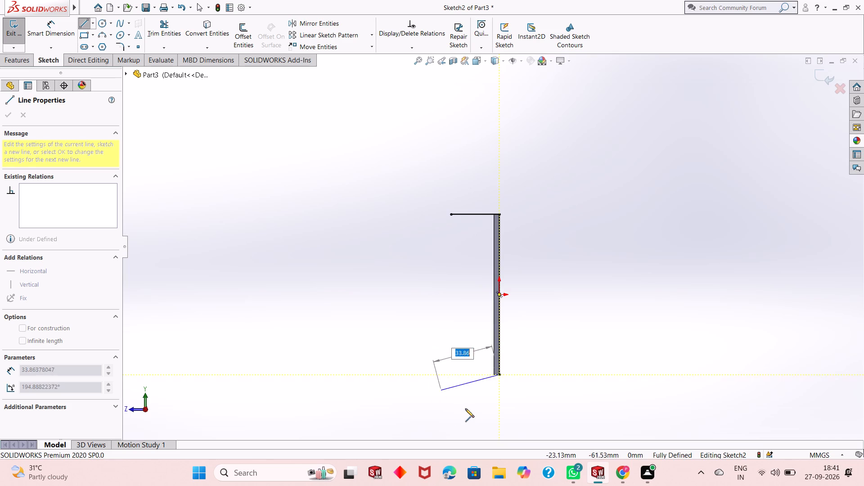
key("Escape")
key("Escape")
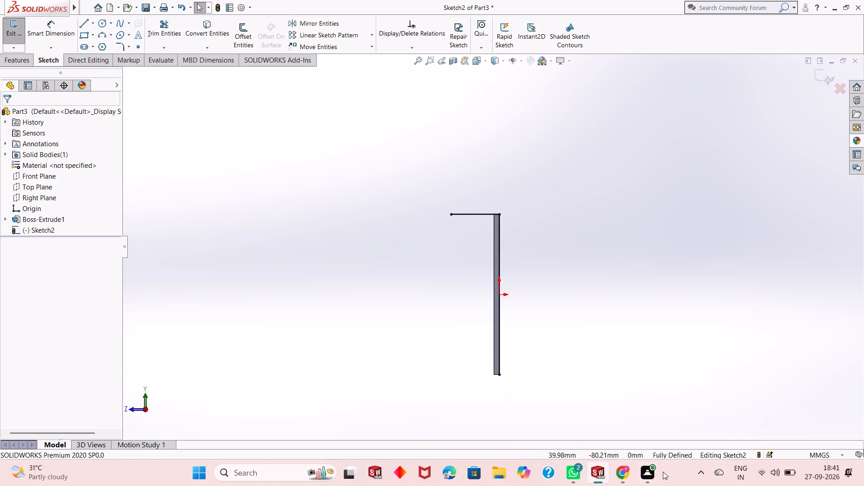
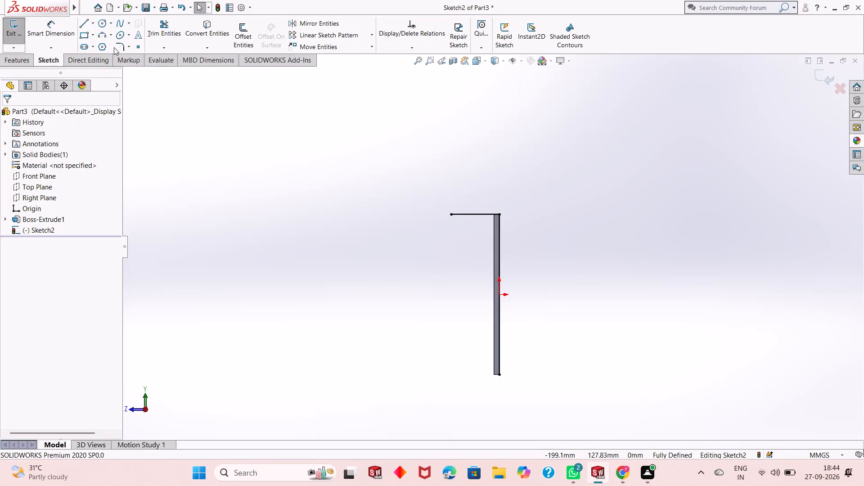
Sketch a 97 mm (27+70) horizontal line forward from the side face's bottom back corner.
left_click(87, 24)
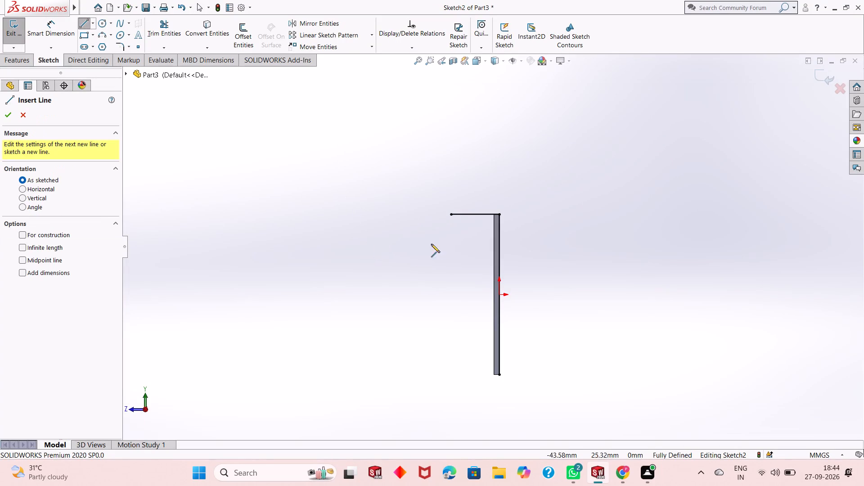
left_click(500, 374)
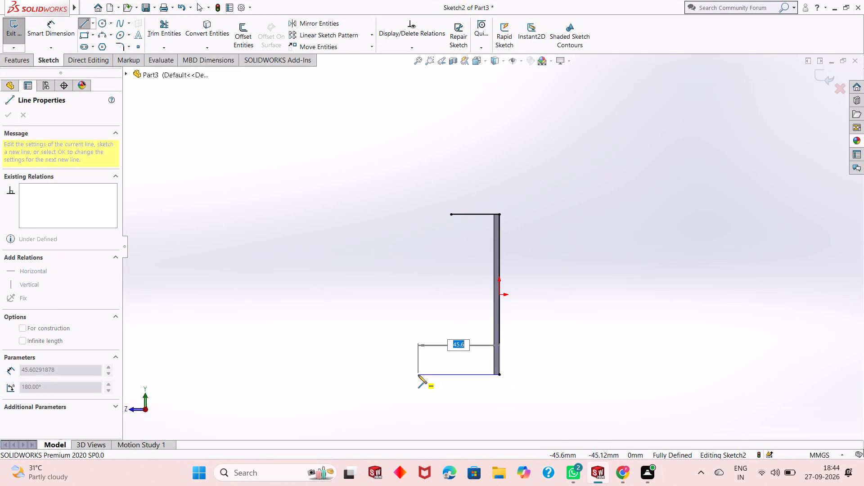
type("27+70")
key("Return")
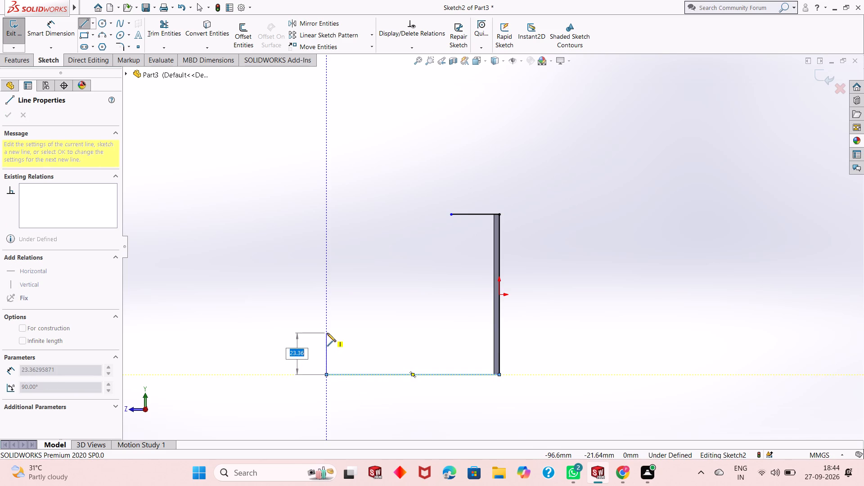
Close the profile with a 27 mm vertical line at the front and a sloped line up to the top line's front end.
type("27")
key("Return")
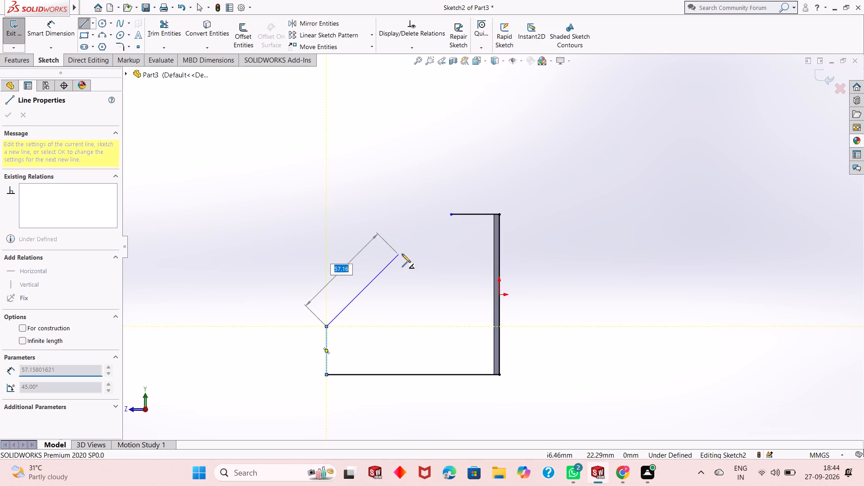
left_click(450, 215)
right_click(446, 136)
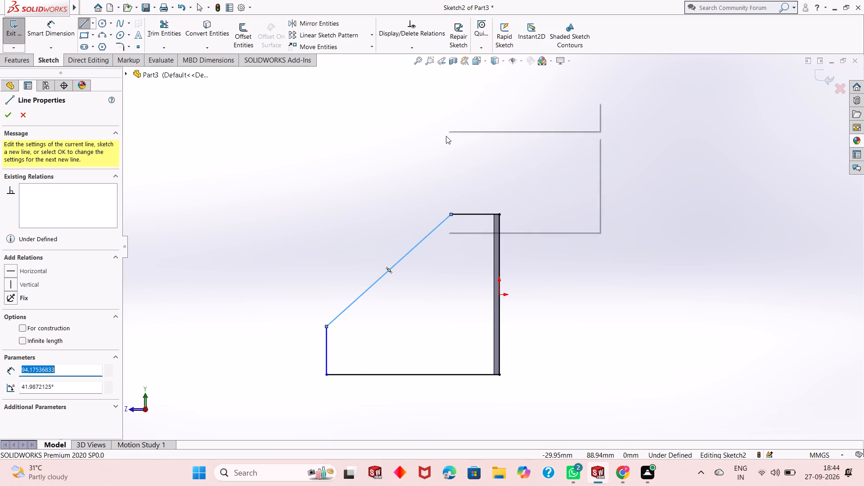
left_click(401, 161)
key("Escape")
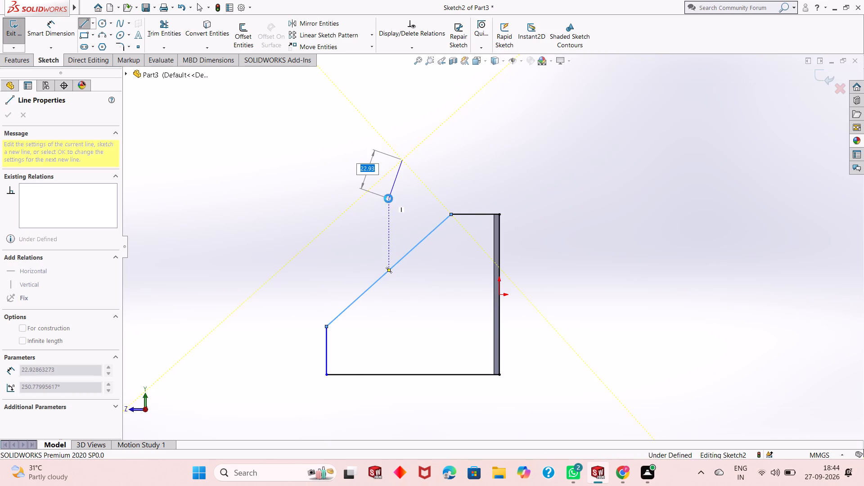
key("Escape")
Dimension the profile's top horizontal line at 27 mm.
scroll(432, 276, "up", 1)
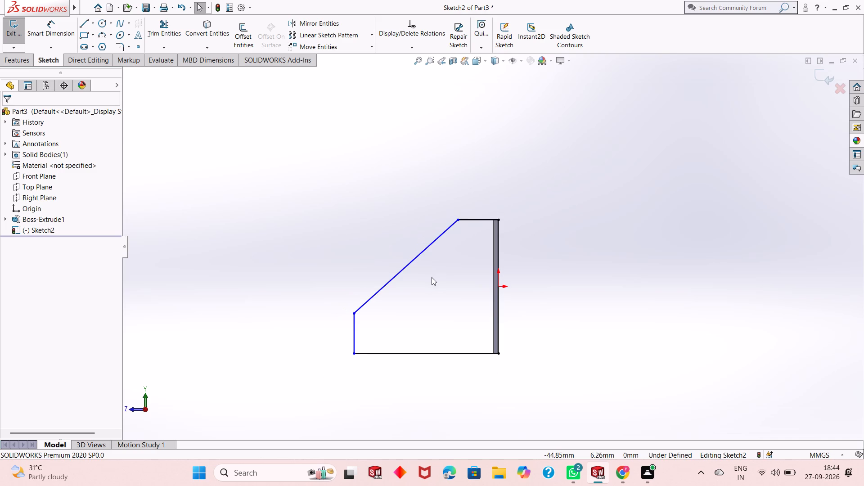
scroll(431, 312, "up", 1)
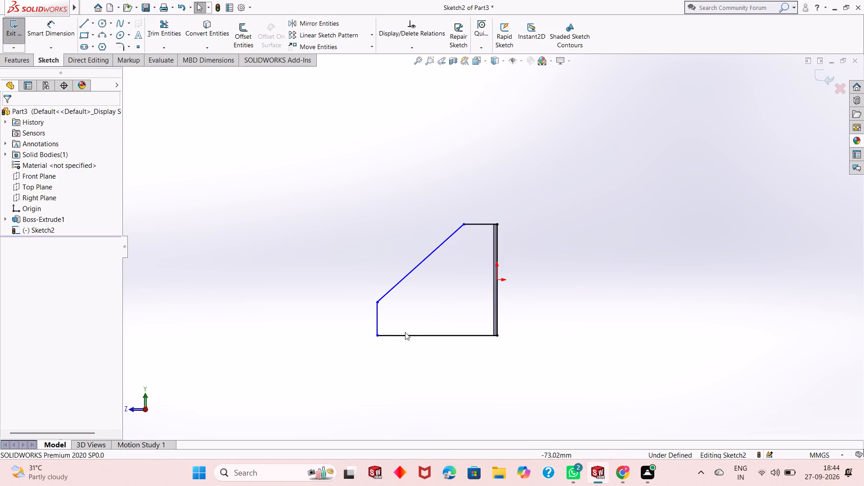
left_click(66, 31)
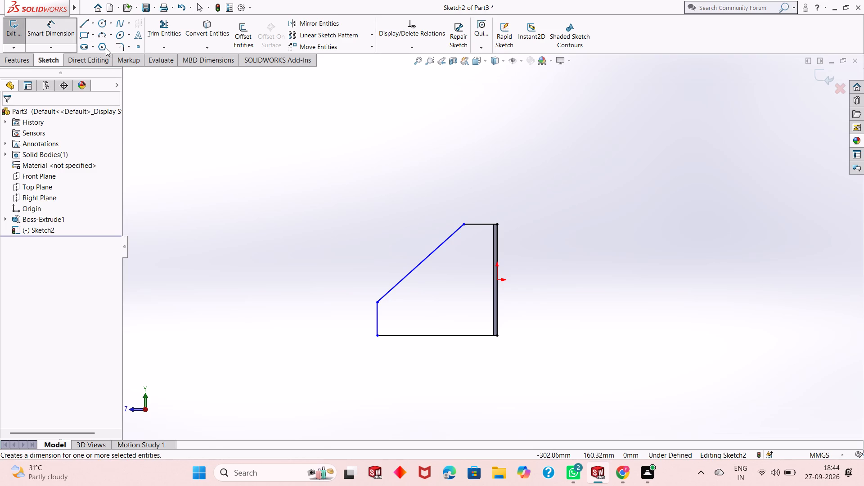
left_click(487, 224)
left_click(486, 210)
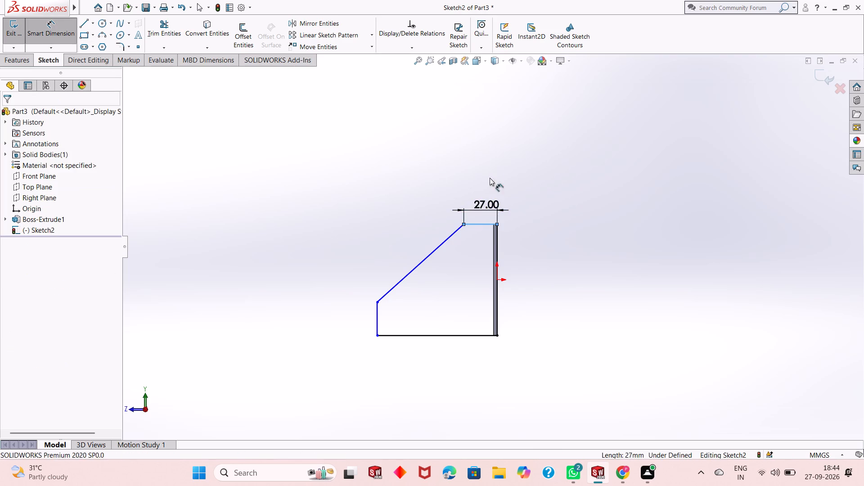
left_click(448, 199)
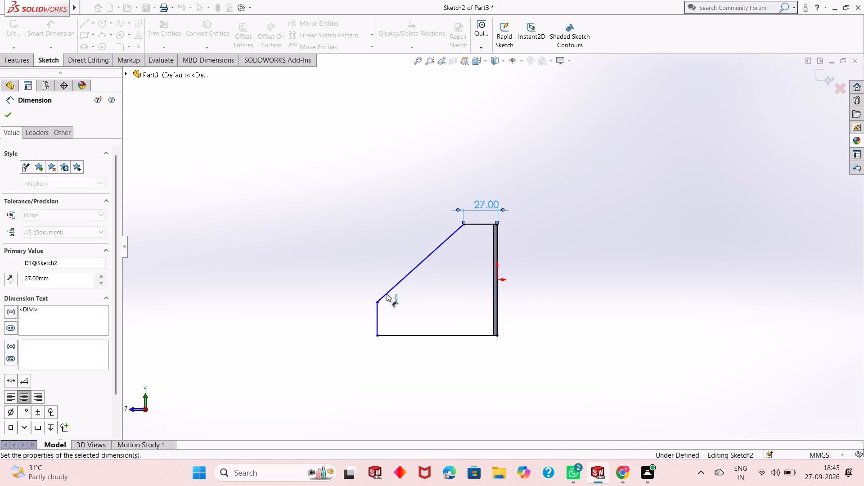
Dimension the profile's short vertical front line at 20 mm.
left_click(377, 315)
left_click(360, 316)
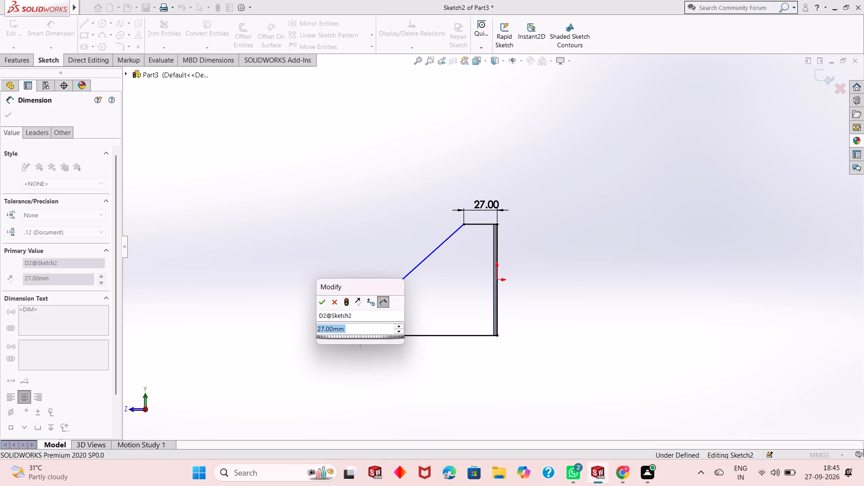
type("20")
key("Return")
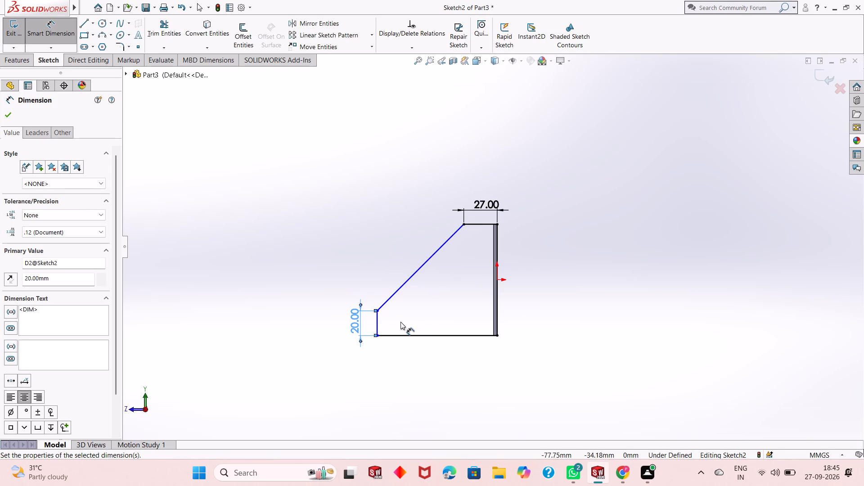
Add a 70 mm horizontal dimension between the two endpoints of the sloped line, placed below the profile.
left_click(379, 312)
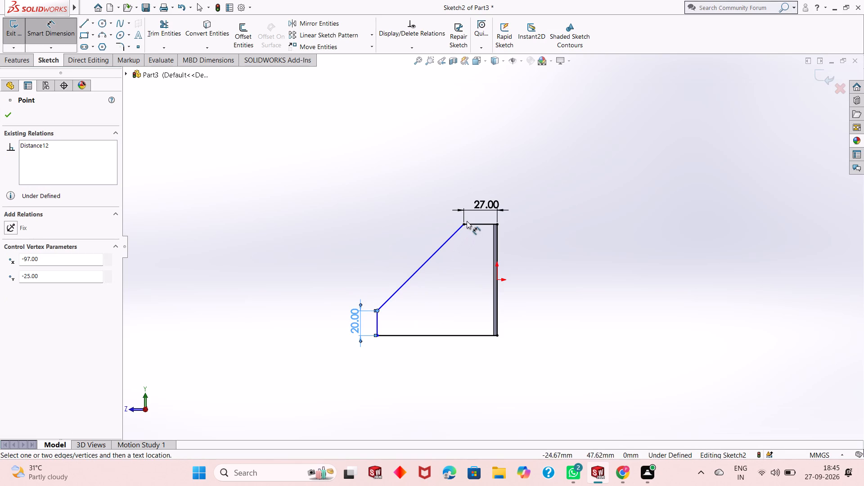
left_click(462, 225)
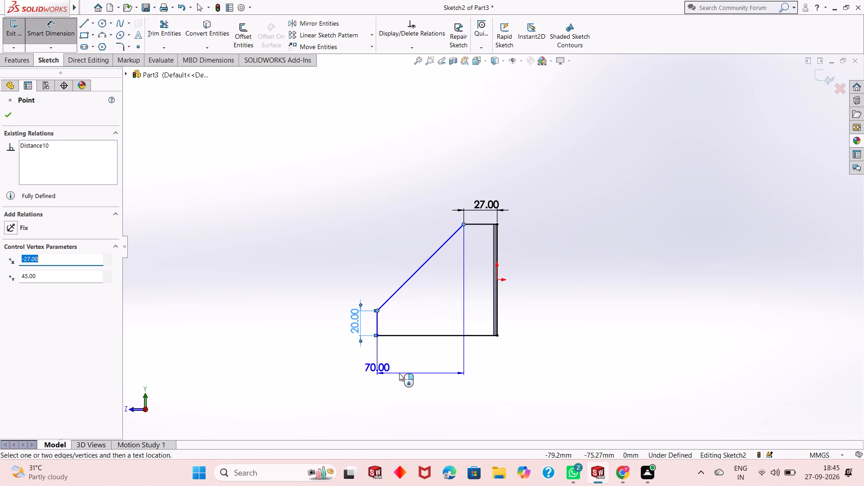
left_click(399, 373)
left_click(357, 362)
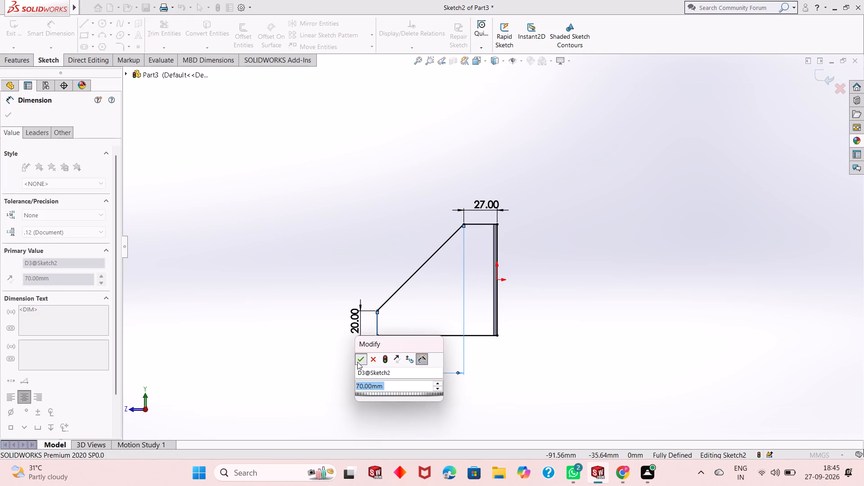
right_click(537, 260)
left_click(549, 289)
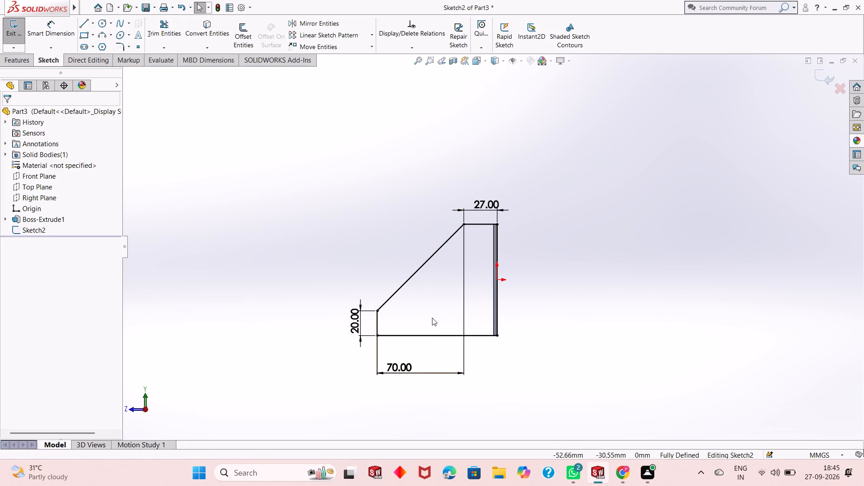
Set the height dimension of the profile's vertical front line to 15 mm.
middle_click_drag(532, 325, 546, 320)
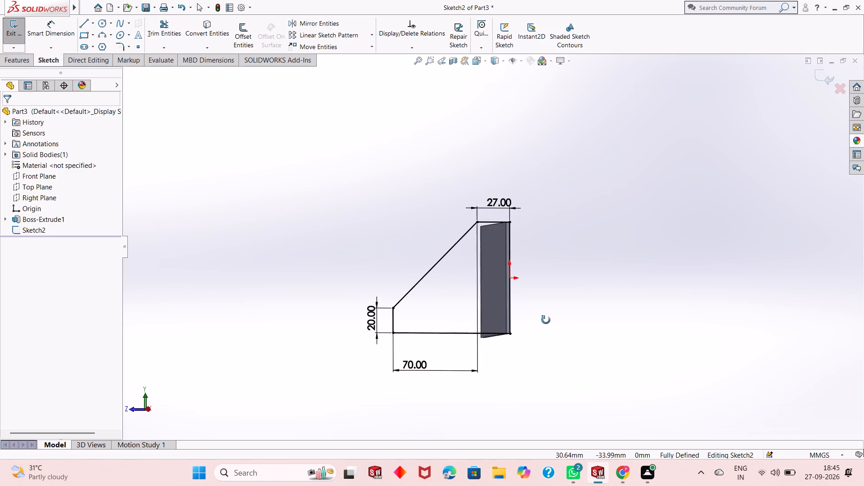
middle_click_drag(546, 320, 558, 327)
middle_click_drag(558, 328, 551, 330)
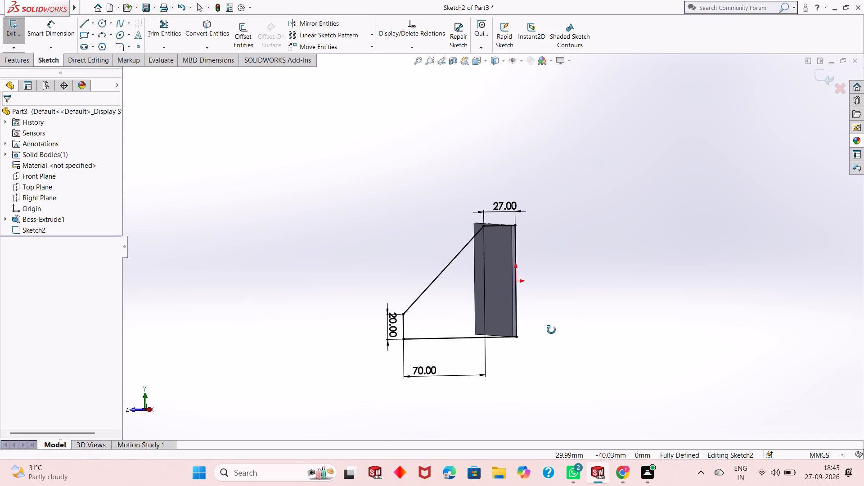
middle_click_drag(551, 330, 545, 332)
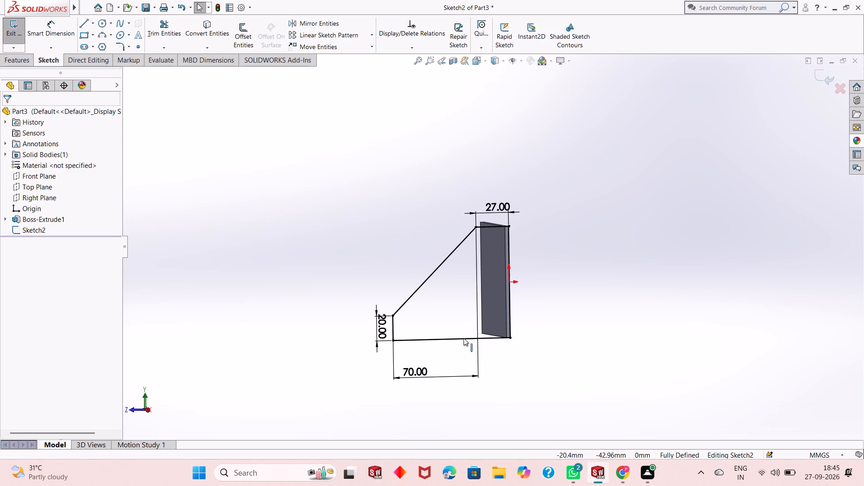
double_click(380, 326)
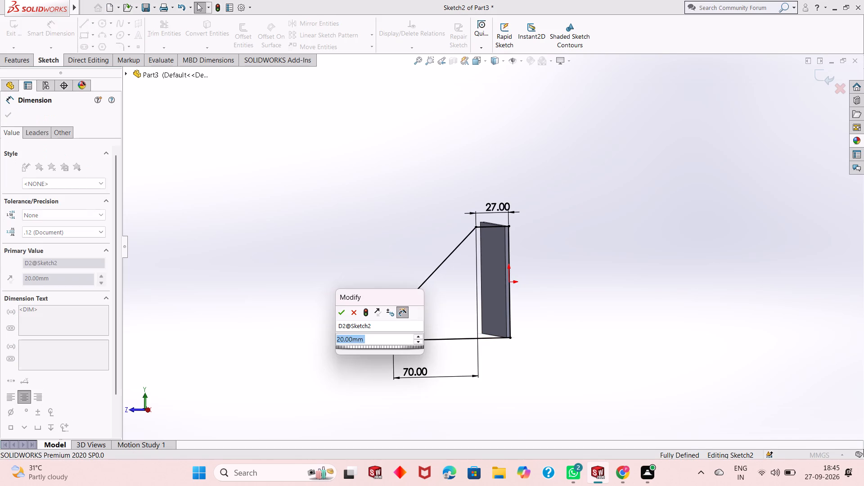
type("15")
key("Return")
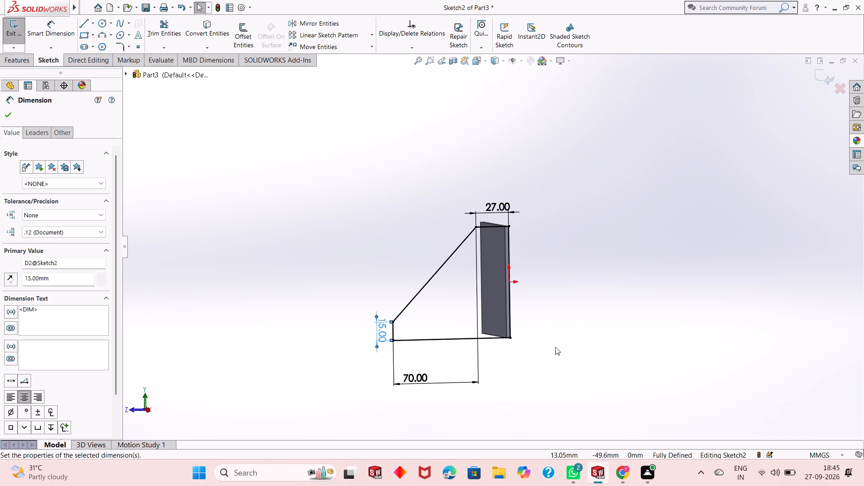
left_click(558, 344)
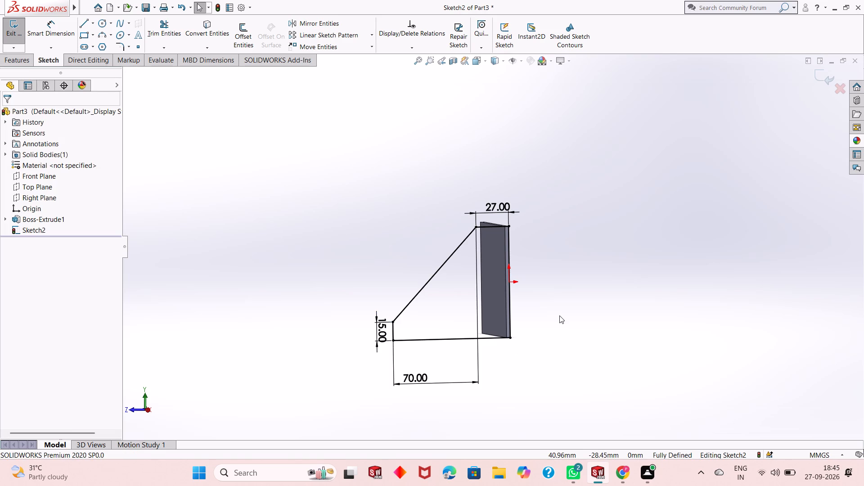
Examine the dimensioned side profile and its position against the plate from several angles.
middle_click_drag(559, 315, 551, 315)
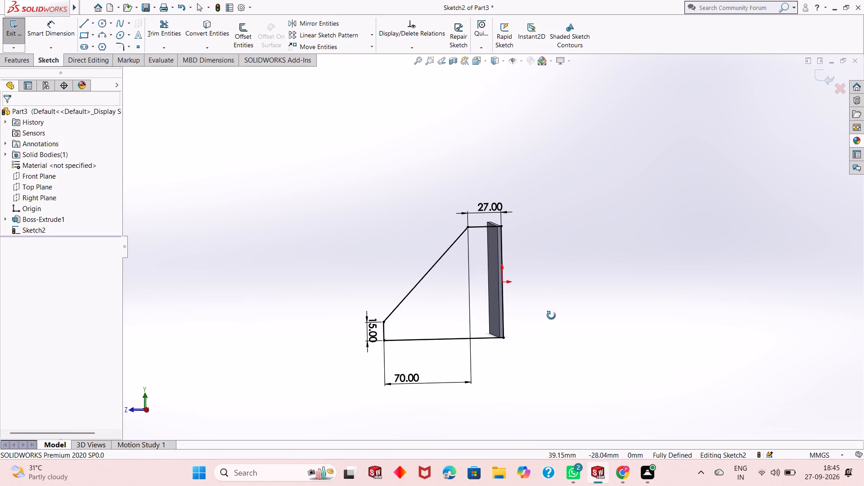
middle_click_drag(551, 315, 544, 319)
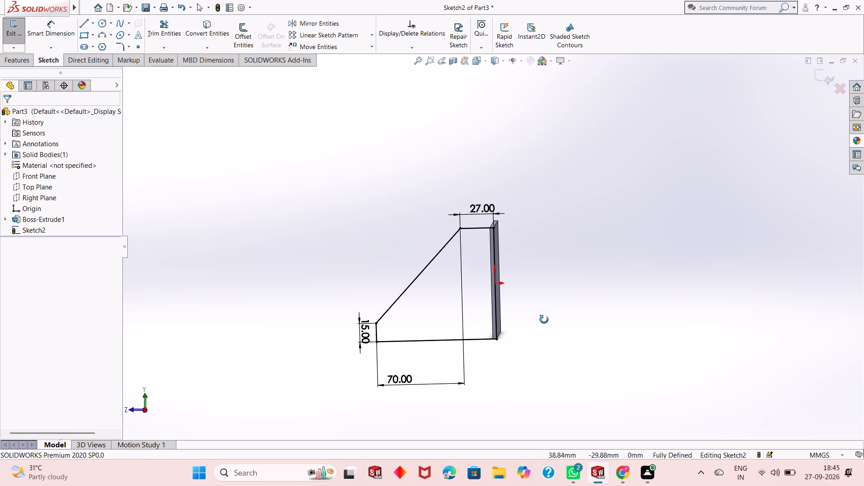
middle_click_drag(544, 319, 690, 302)
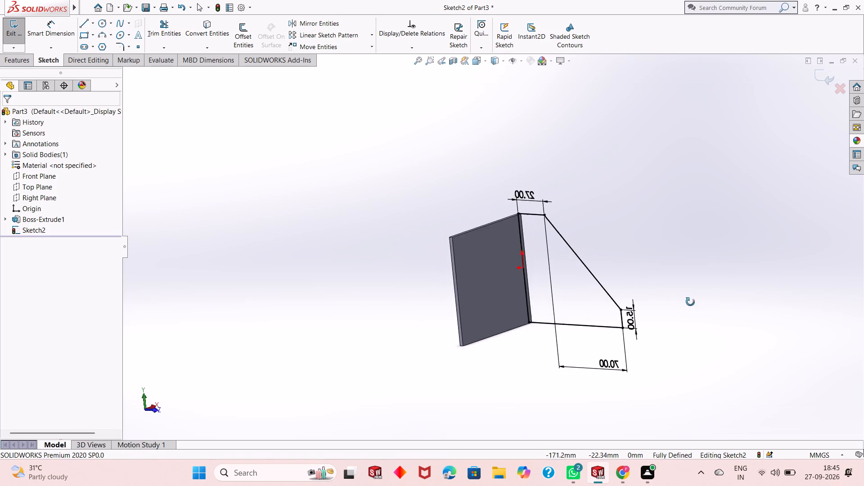
middle_click_drag(690, 302, 541, 341)
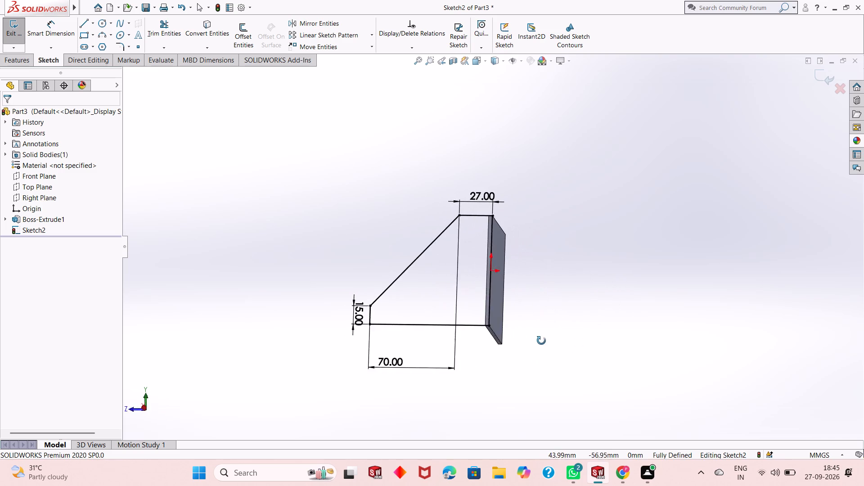
middle_click_drag(541, 341, 589, 389)
scroll(571, 367, "up", 1)
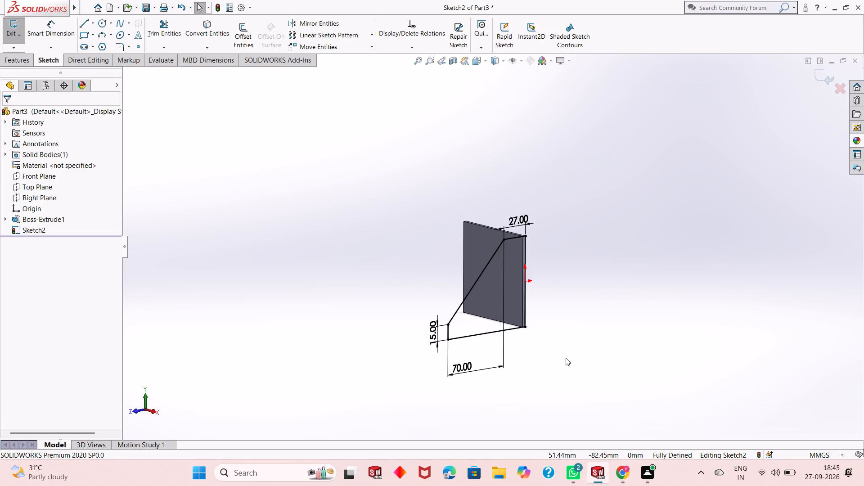
middle_click_drag(545, 319, 539, 326)
scroll(499, 283, "down", 3)
scroll(499, 282, "up", 1)
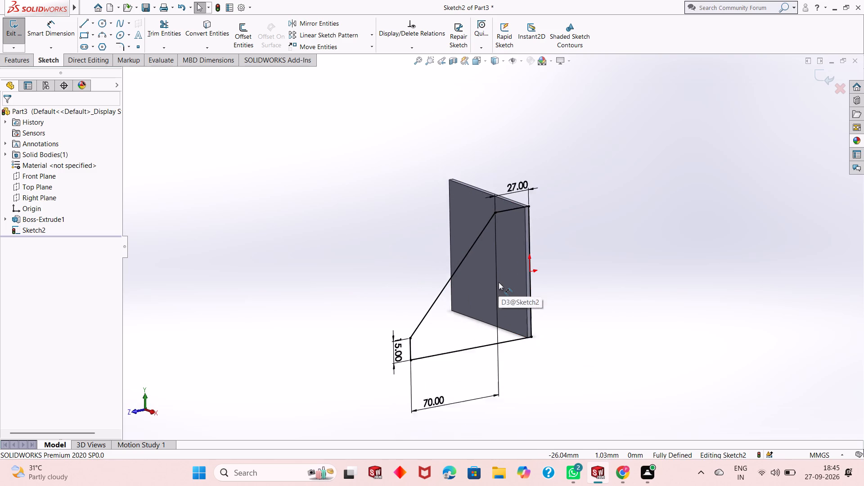
scroll(499, 282, "up", 1)
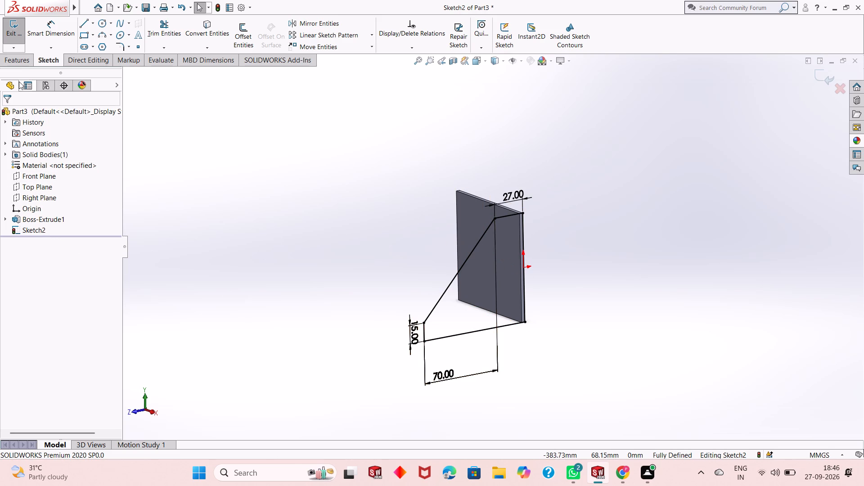
Extrude the side profile as a 3 mm blind boss, with the direction reversed so it runs inward over the plate.
left_click(17, 62)
left_click(19, 36)
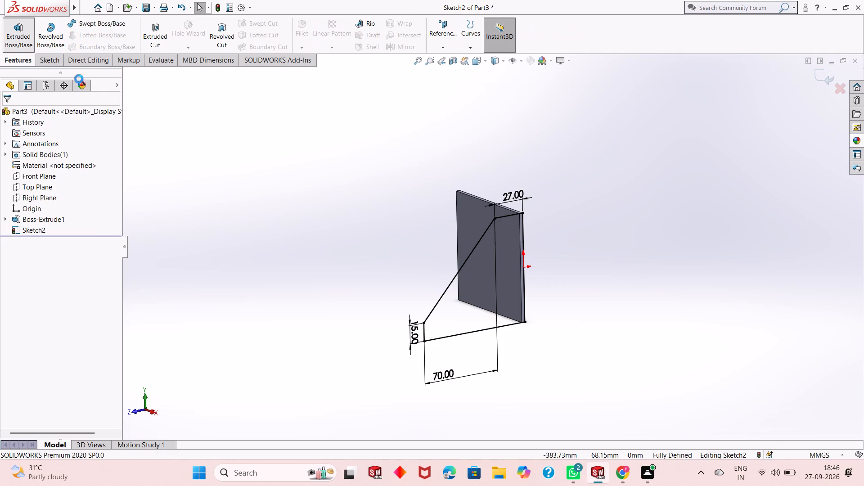
middle_click_drag(239, 291, 242, 297)
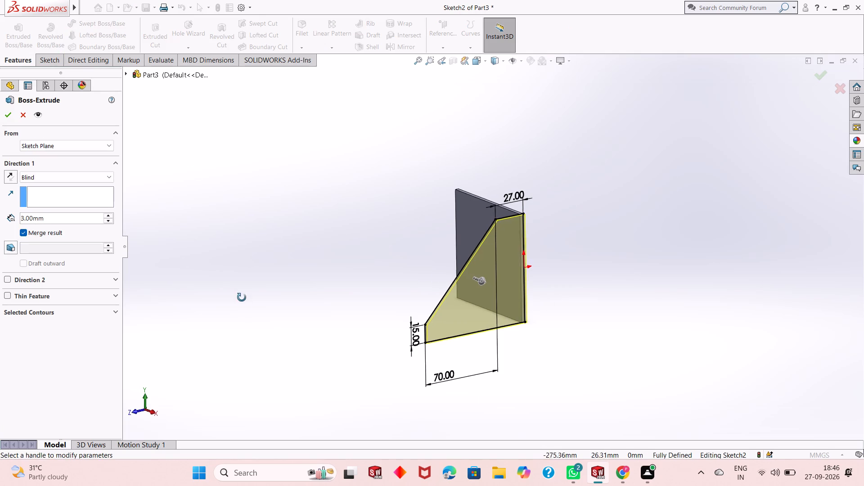
middle_click_drag(242, 297, 265, 359)
left_click(5, 172)
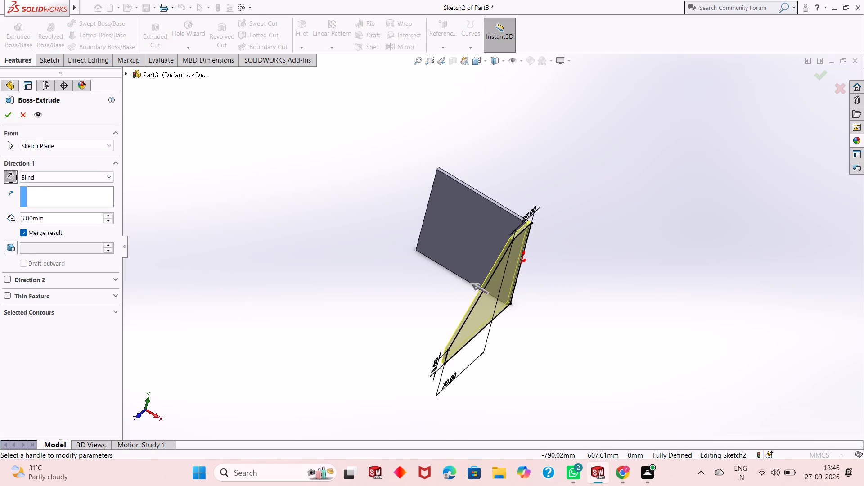
left_click(8, 118)
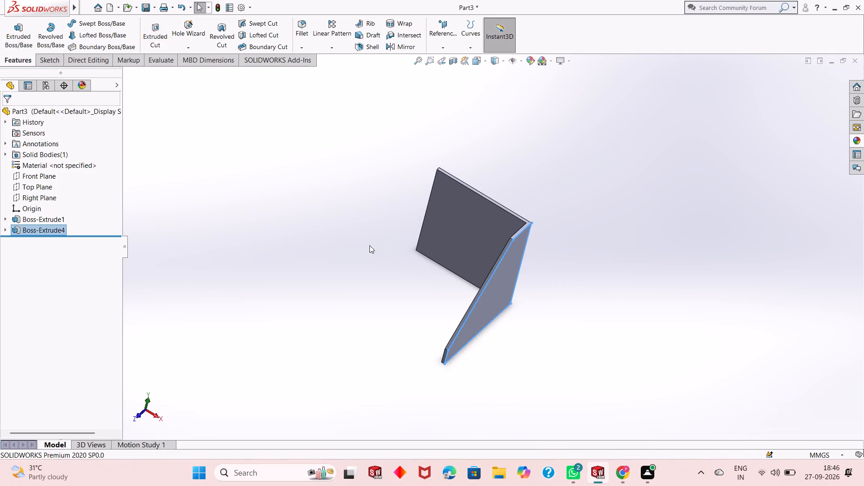
left_click(385, 268)
middle_click_drag(488, 333, 486, 326)
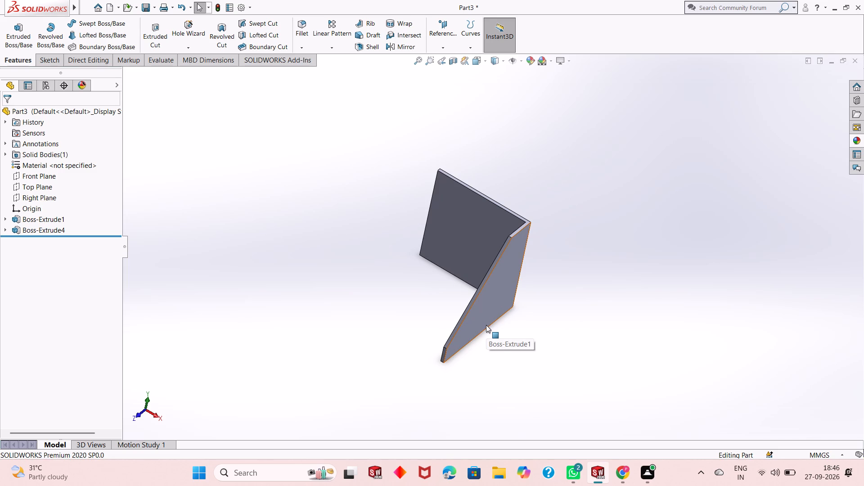
Examine the plate and its sloped side wall from several angles.
middle_click_drag(536, 332, 535, 330)
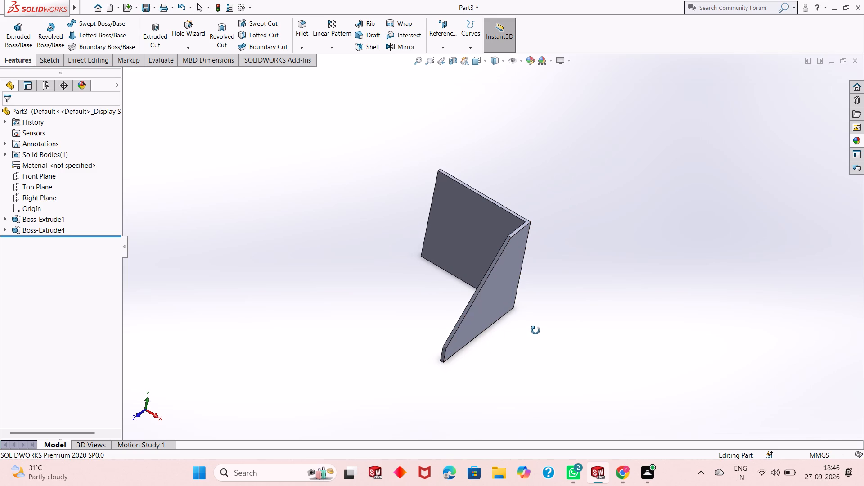
middle_click_drag(535, 330, 536, 296)
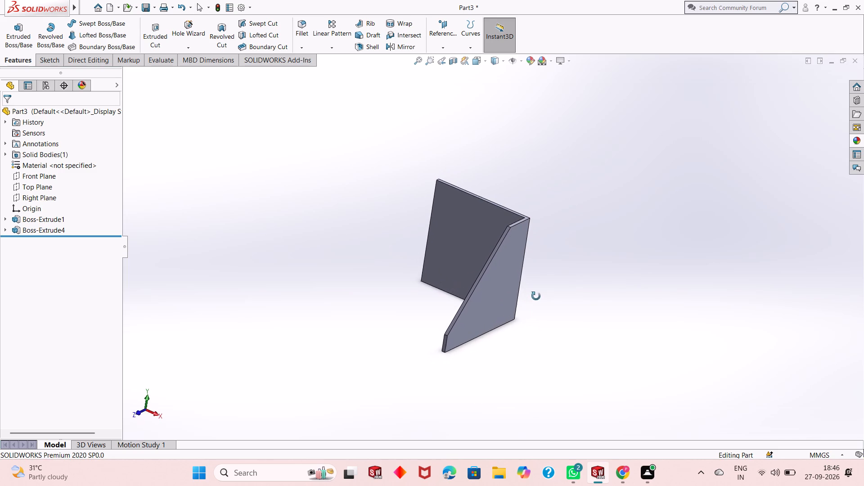
middle_click_drag(536, 296, 536, 296)
middle_click_drag(535, 296, 569, 237)
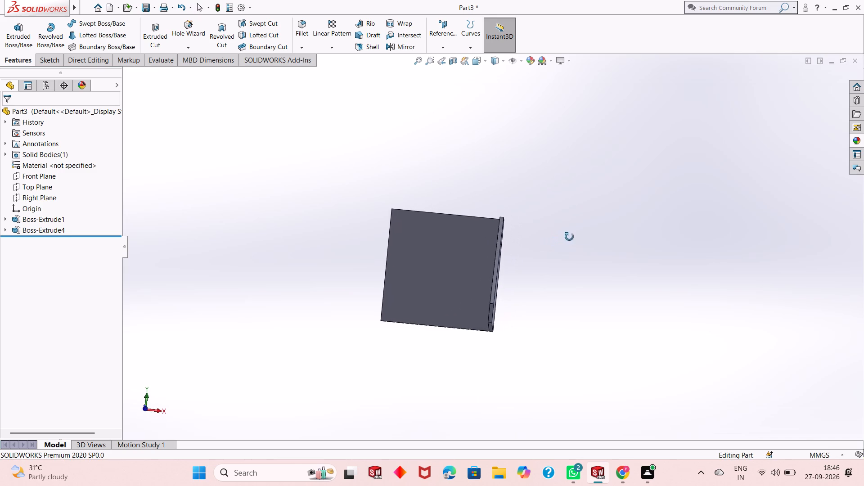
middle_click_drag(569, 237, 611, 300)
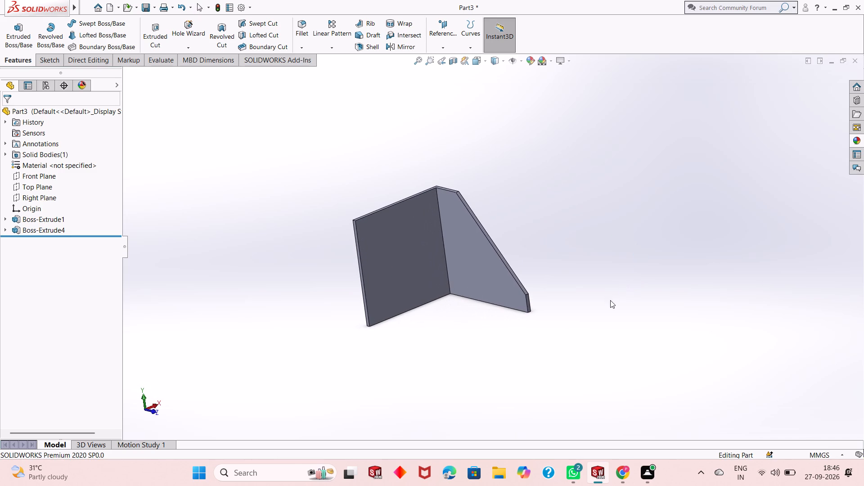
scroll(487, 253, "down", 4)
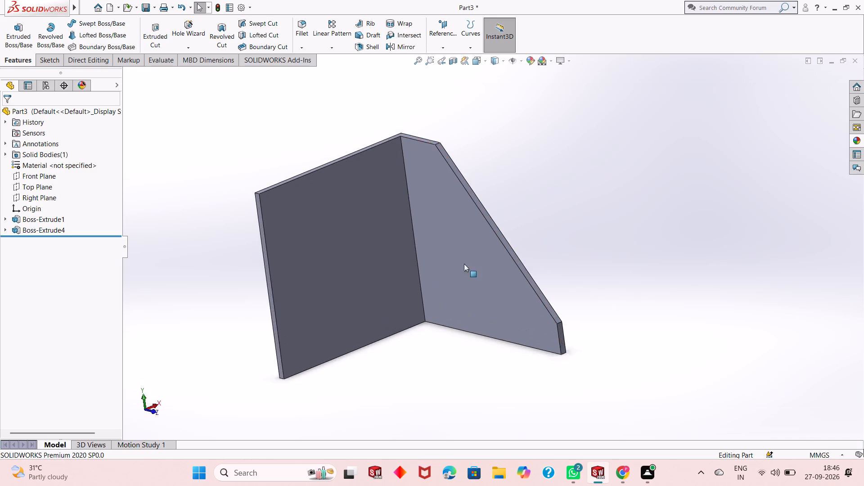
scroll(419, 276, "up", 1)
scroll(384, 264, "down", 2)
scroll(384, 264, "up", 4)
middle_click_drag(570, 263, 559, 270)
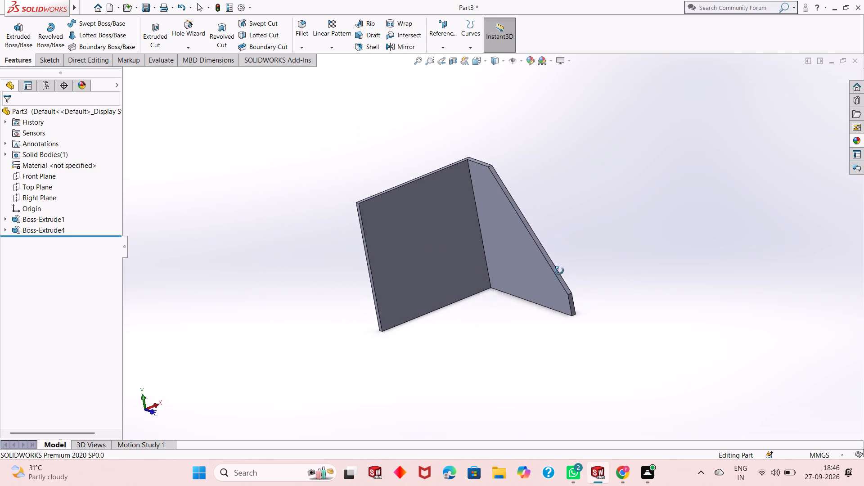
middle_click_drag(559, 270, 538, 276)
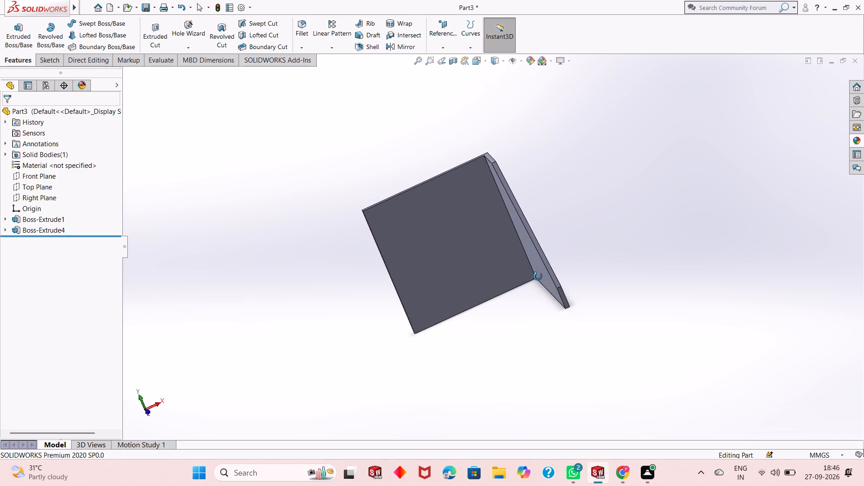
middle_click_drag(538, 276, 569, 303)
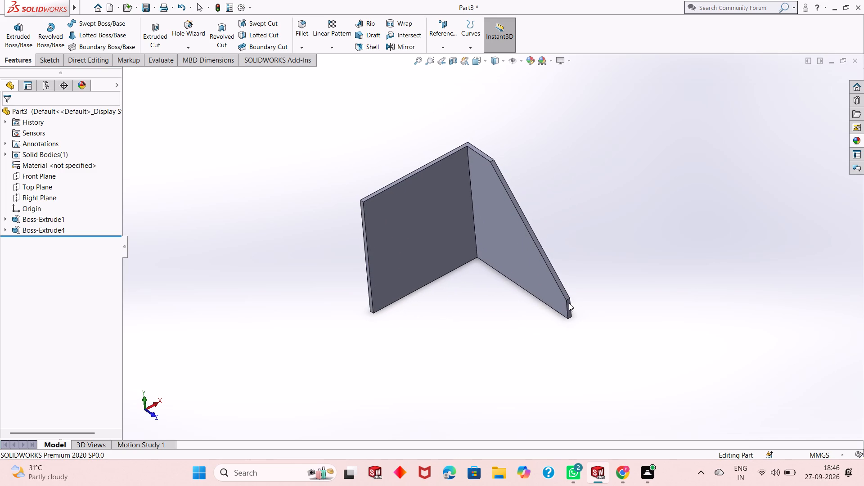
middle_click_drag(504, 276, 504, 249)
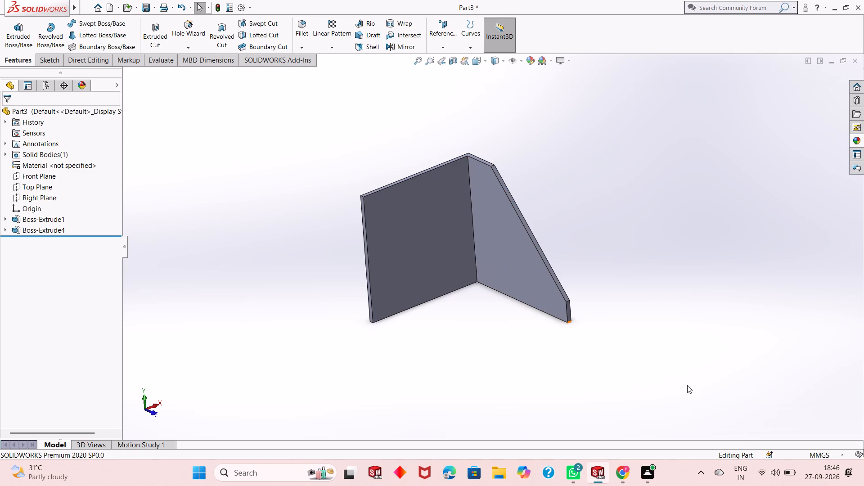
Sketch a corner rectangle about 29 by 4 mm on the side wall's outer face plane, just below its bottom edge from the lower front corner.
middle_click_drag(656, 306, 580, 333)
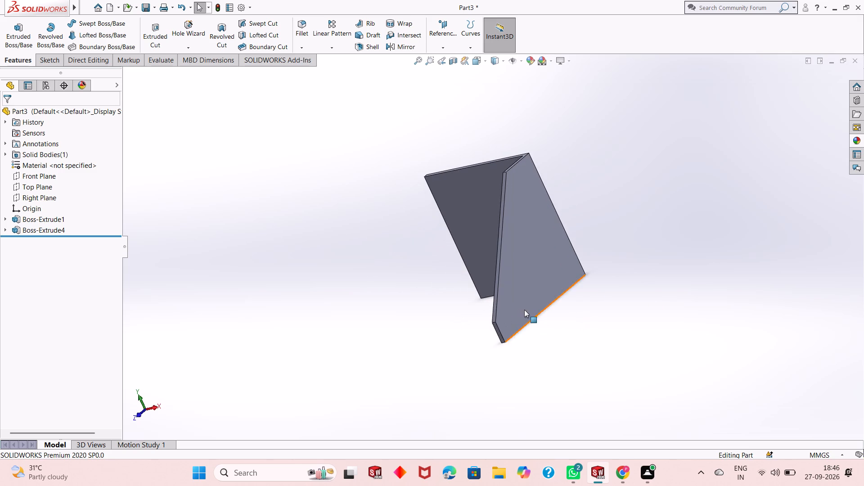
left_click(521, 310)
left_click(560, 287)
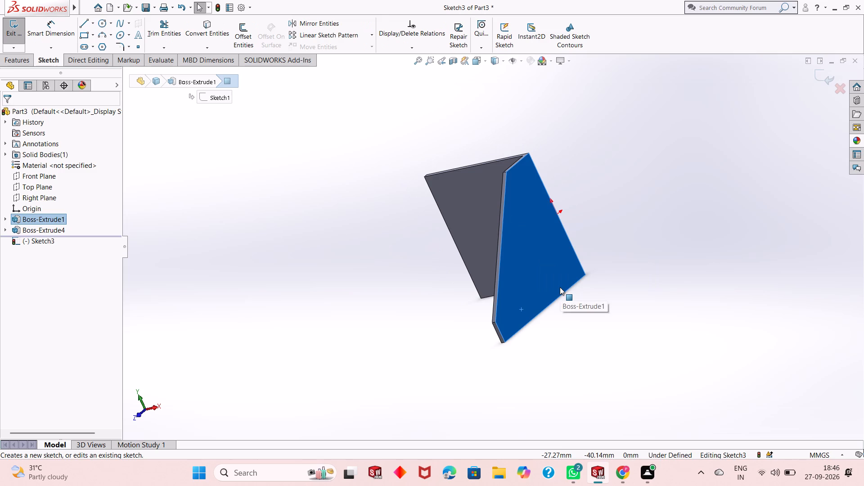
key("ctrl+8")
key("Escape")
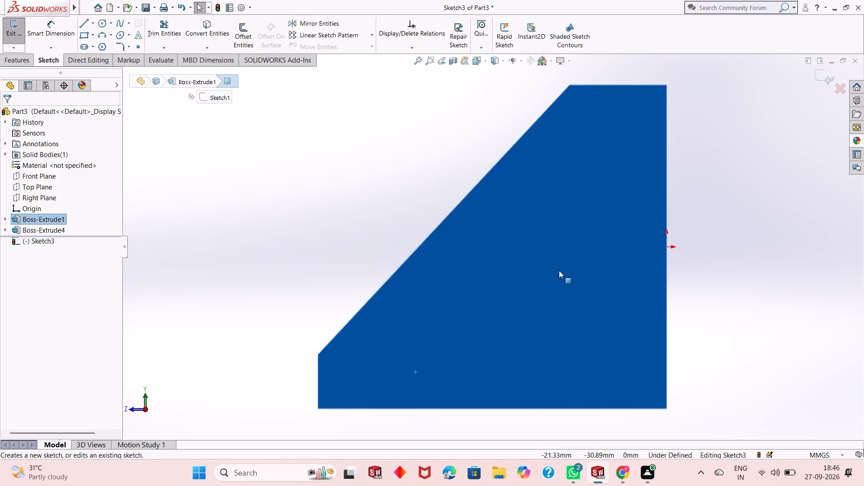
scroll(553, 269, "up", 2)
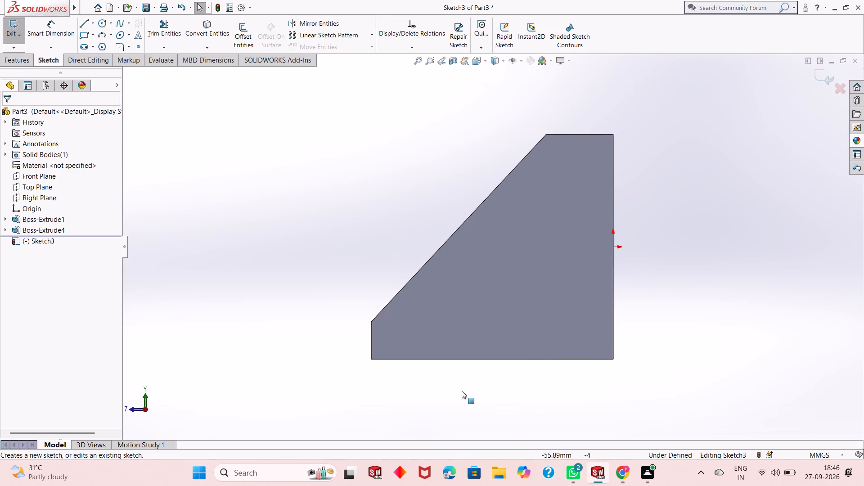
scroll(430, 409, "down", 1)
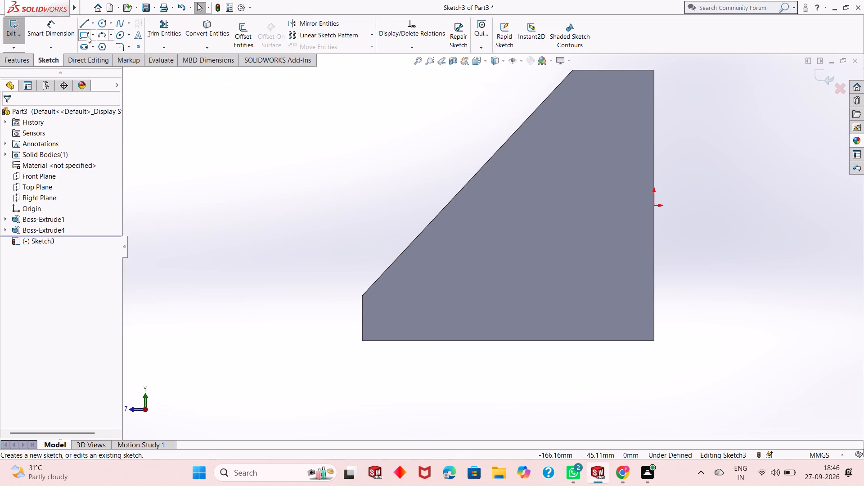
left_click(82, 22)
left_click(86, 34)
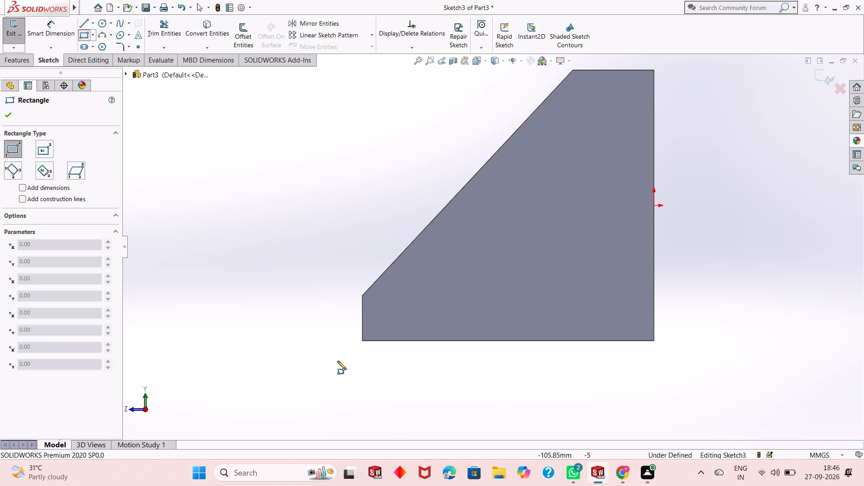
left_click(361, 340)
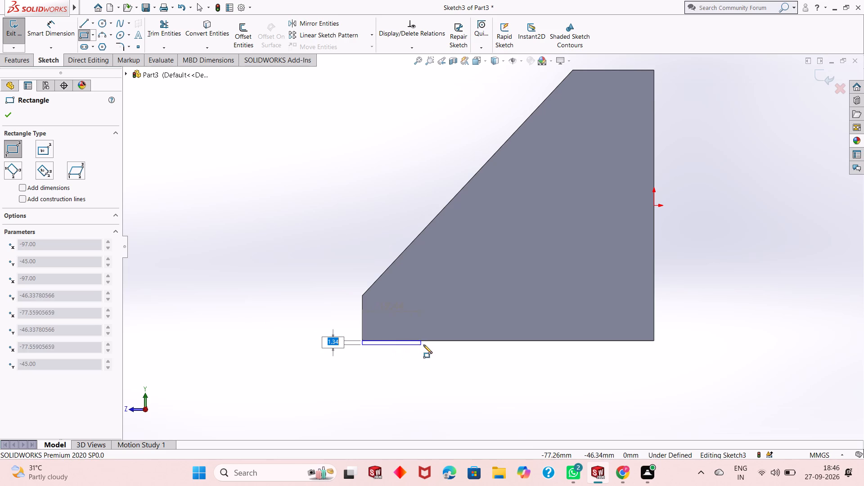
left_click(450, 352)
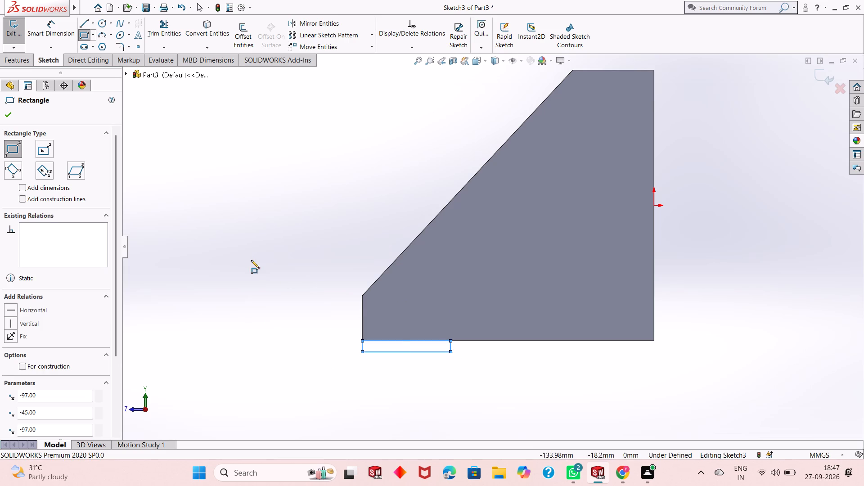
right_click(251, 260)
left_click(270, 270)
Dimension the rectangle to 3 mm high and 30 mm long.
left_click(53, 33)
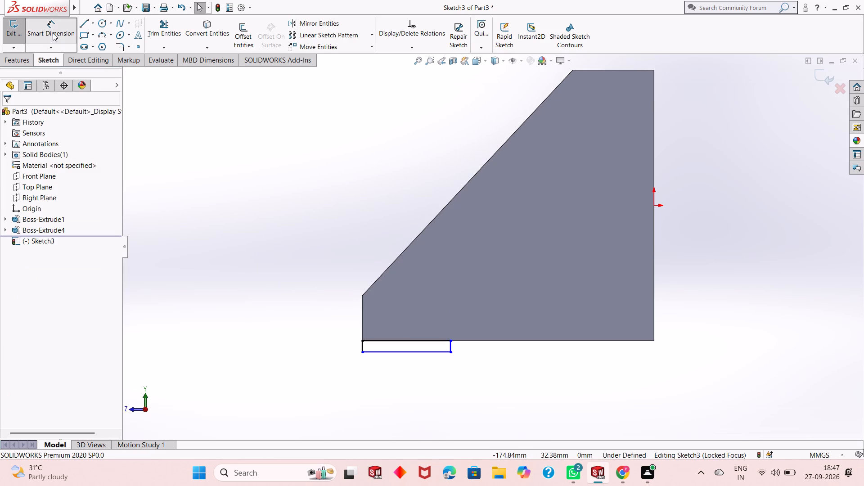
left_click(362, 348)
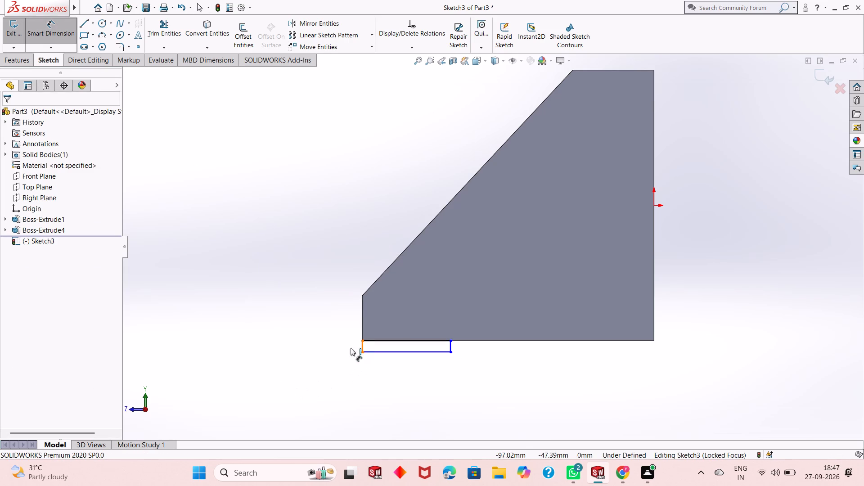
left_click(330, 351)
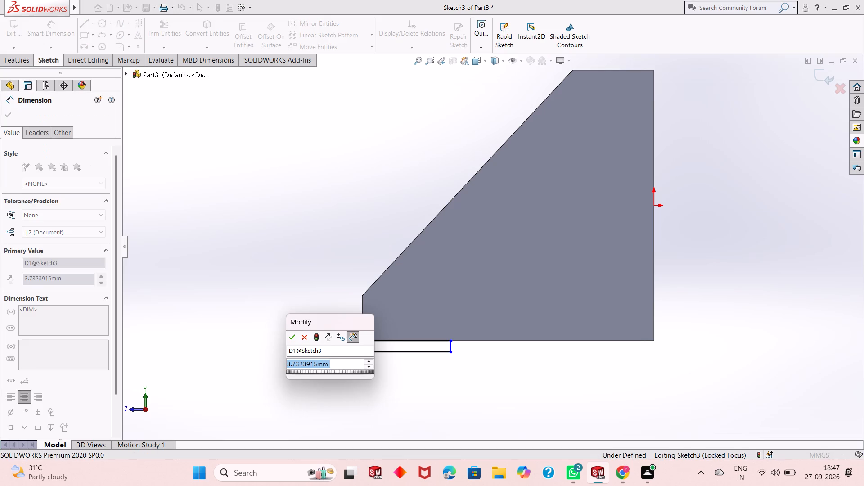
key("3")
key("Return")
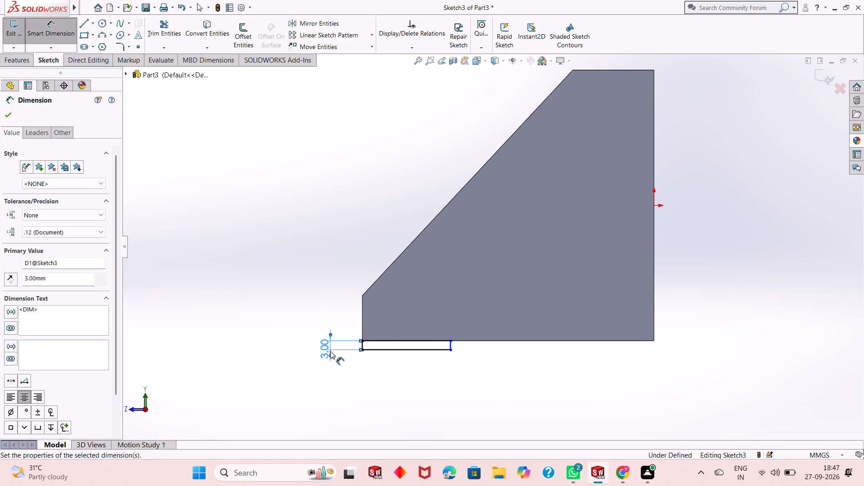
left_click(436, 352)
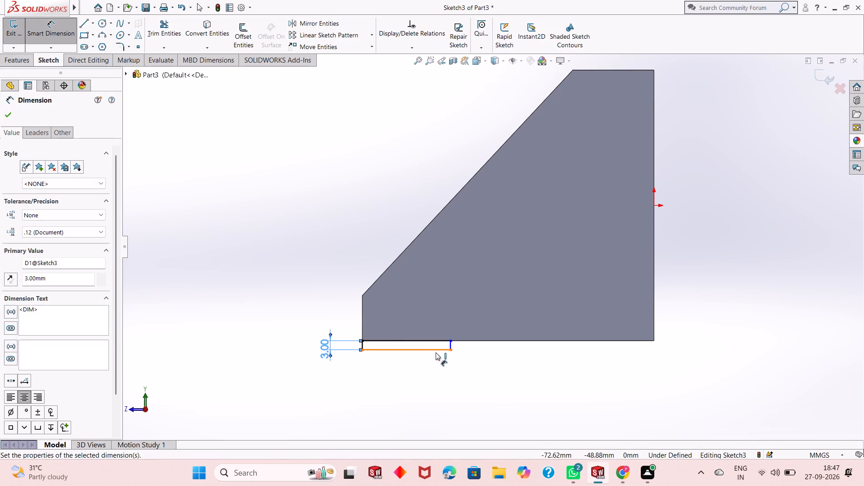
left_click(436, 394)
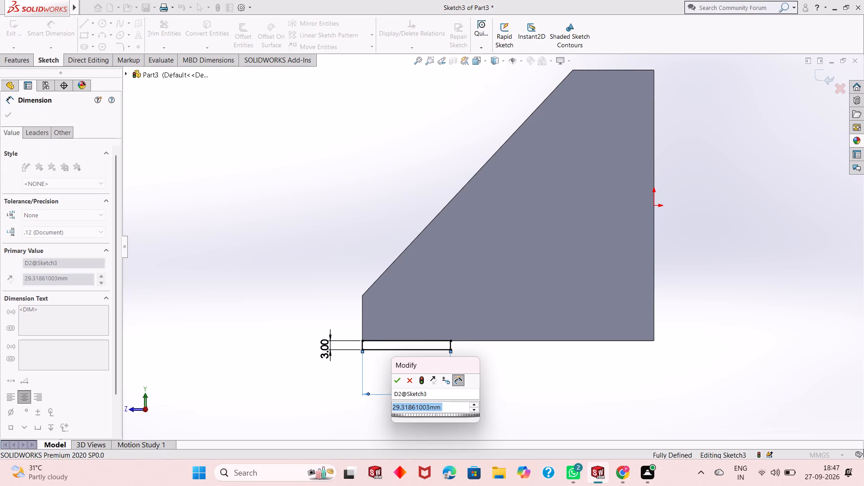
type("30")
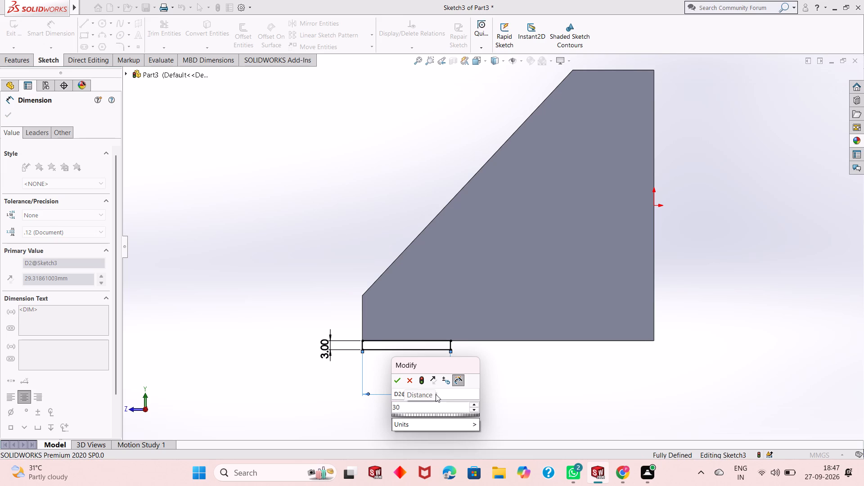
key("Return")
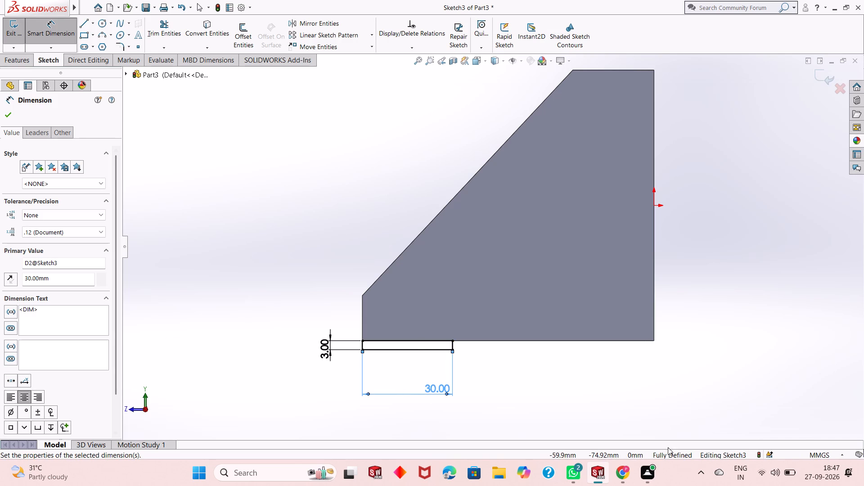
left_click(7, 113)
Extrude the rectangle as a 30 mm blind boss with the direction reversed, so it forms a tab running inward under the side wall.
scroll(502, 279, "up", 2)
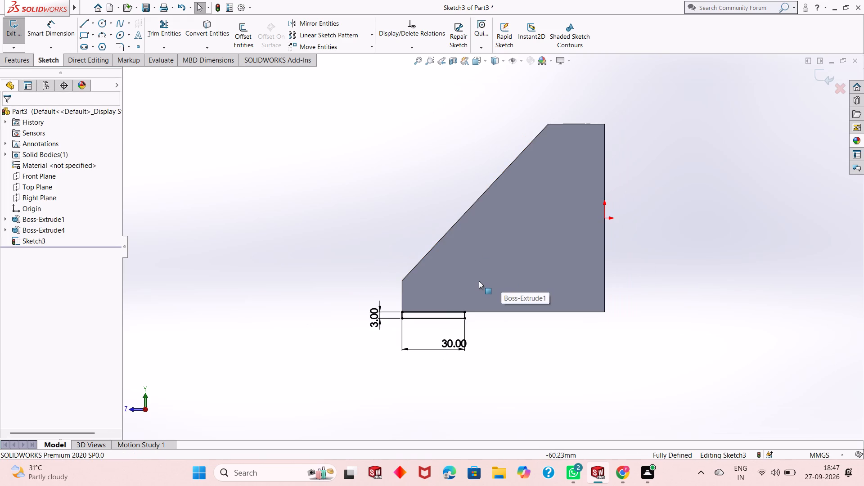
middle_click_drag(480, 283, 519, 317)
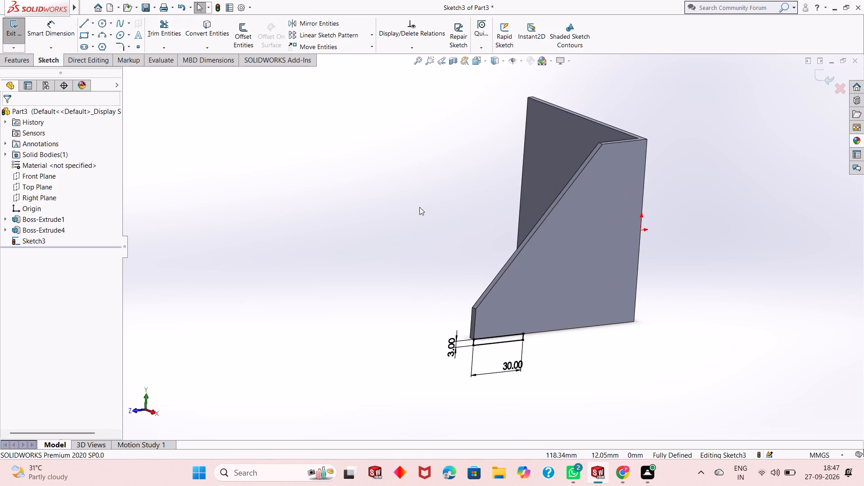
left_click(30, 58)
left_click(18, 38)
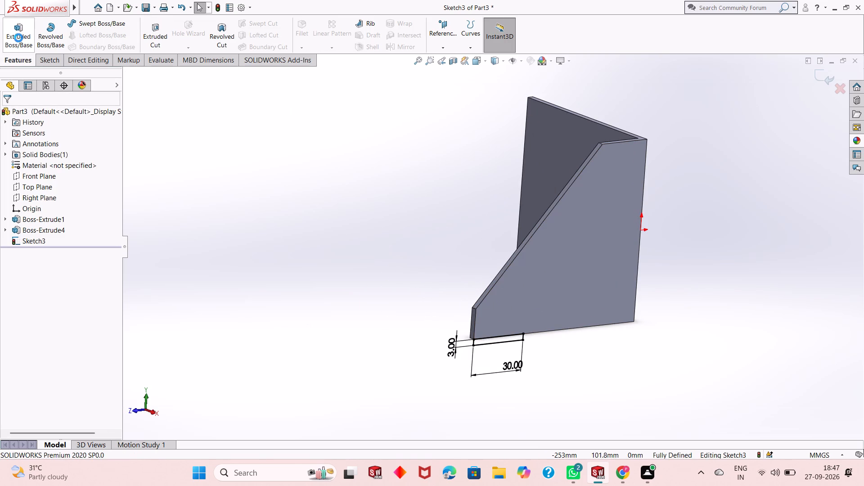
scroll(593, 289, "down", 2)
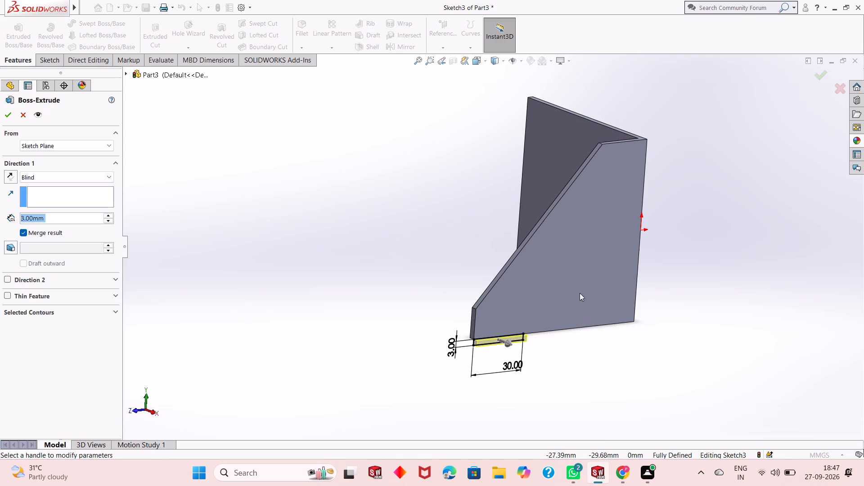
scroll(566, 296, "down", 2)
scroll(530, 320, "up", 3)
middle_click_drag(513, 326, 525, 305)
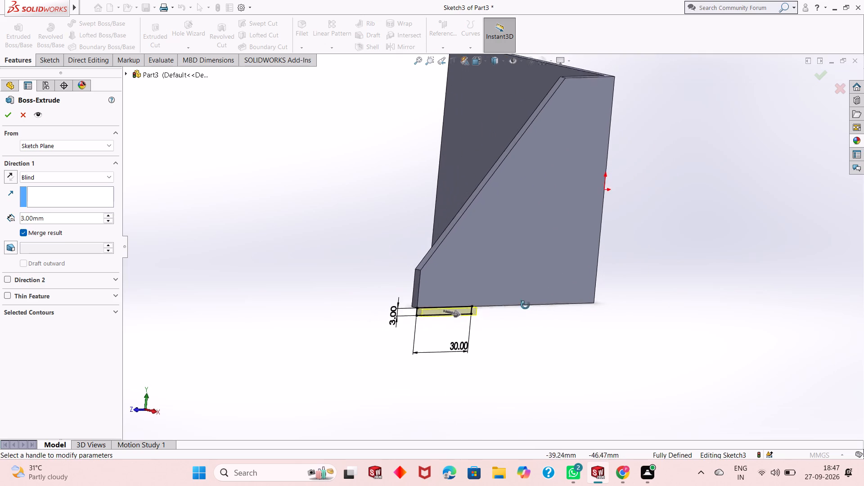
middle_click_drag(525, 305, 556, 340)
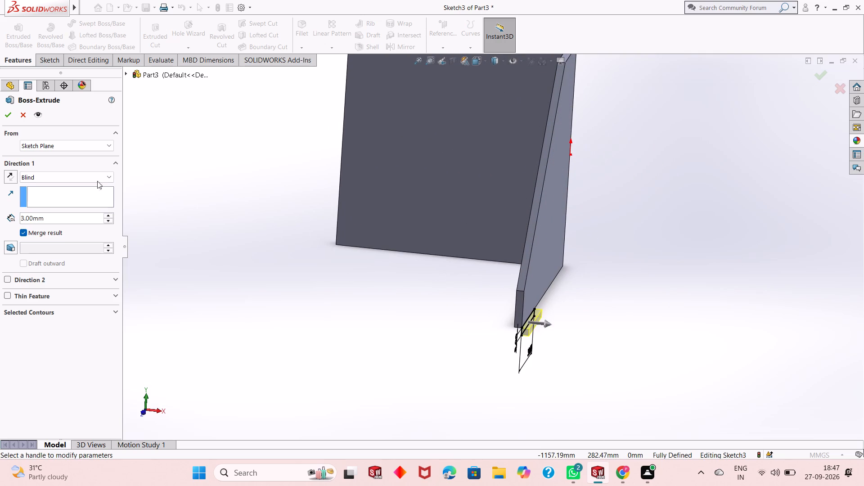
left_click(14, 172)
double_click(56, 219)
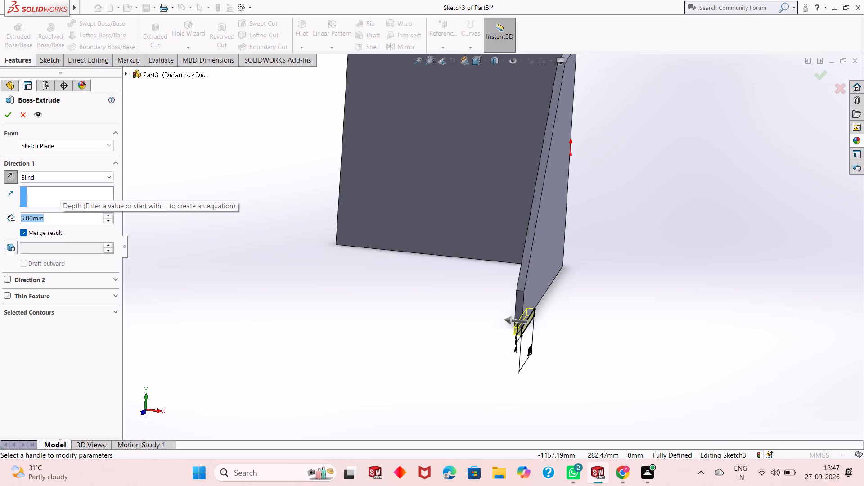
type("30")
key("Return")
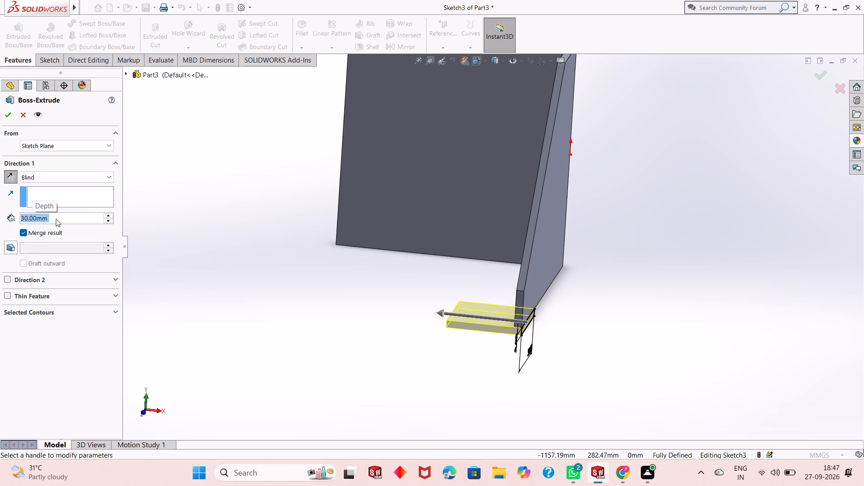
left_click(5, 114)
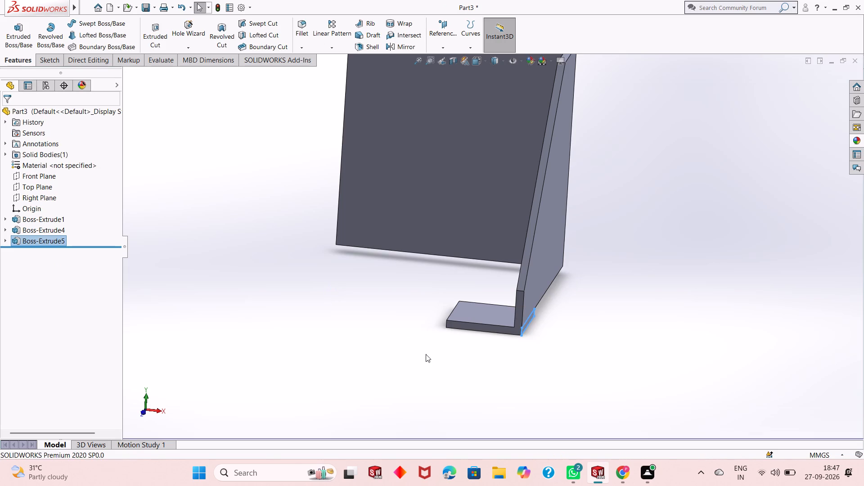
middle_click_drag(504, 354, 518, 382)
left_click(633, 326)
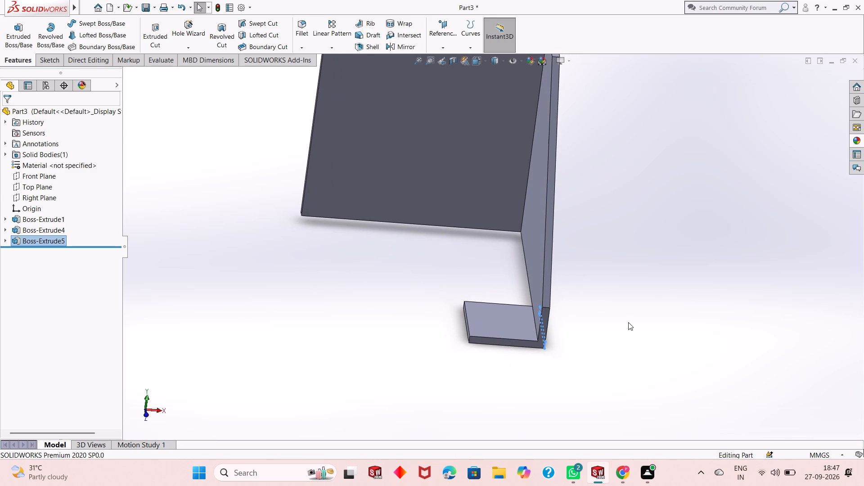
Undo the tab's 30 mm extrusion.
middle_click_drag(607, 306, 597, 335)
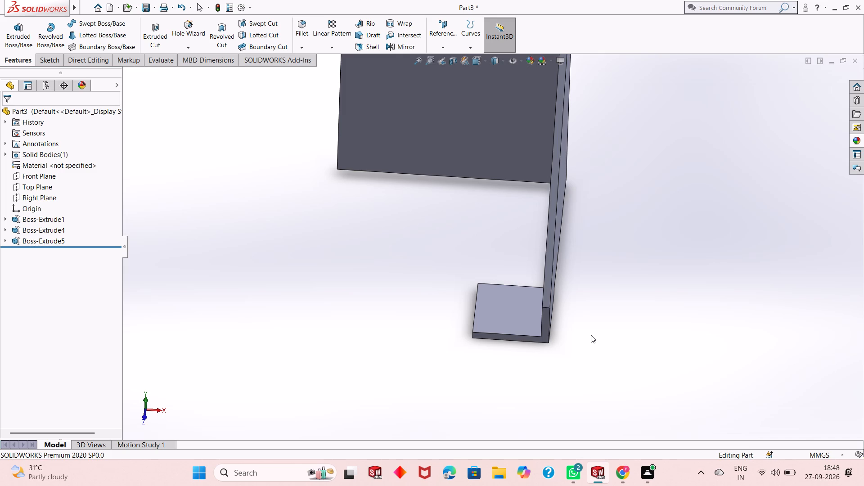
scroll(473, 315, "down", 1)
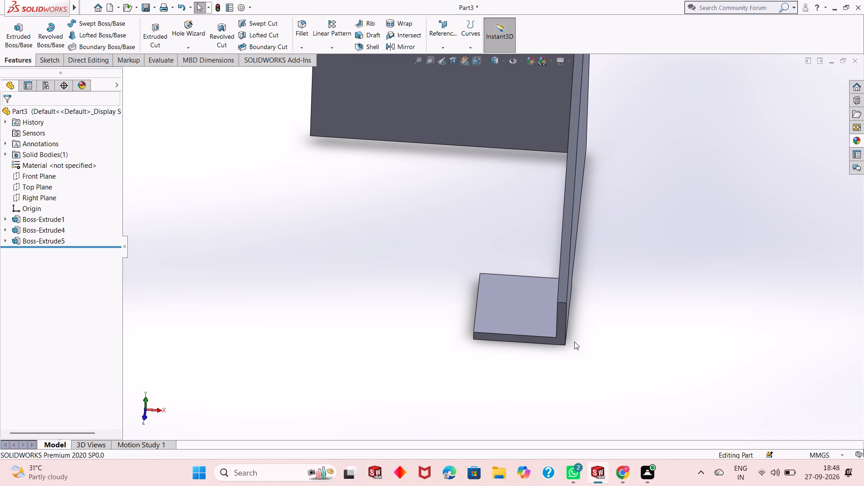
key("ctrl+z")
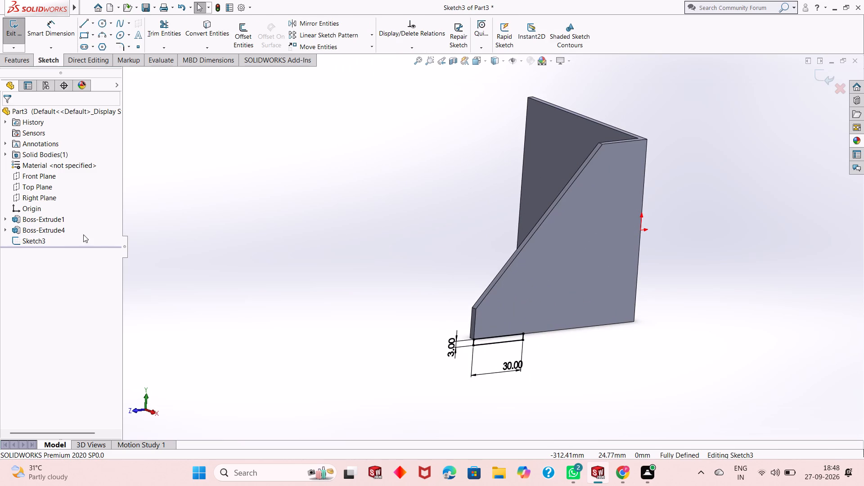
Extrude the 30 by 3 mm rectangle as a 38 mm blind boss with the direction reversed, running inward under the side wall.
left_click(22, 65)
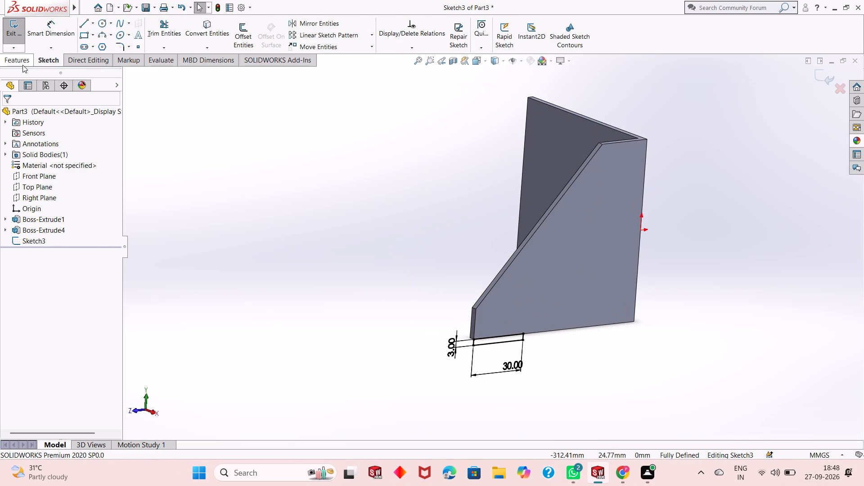
left_click(22, 49)
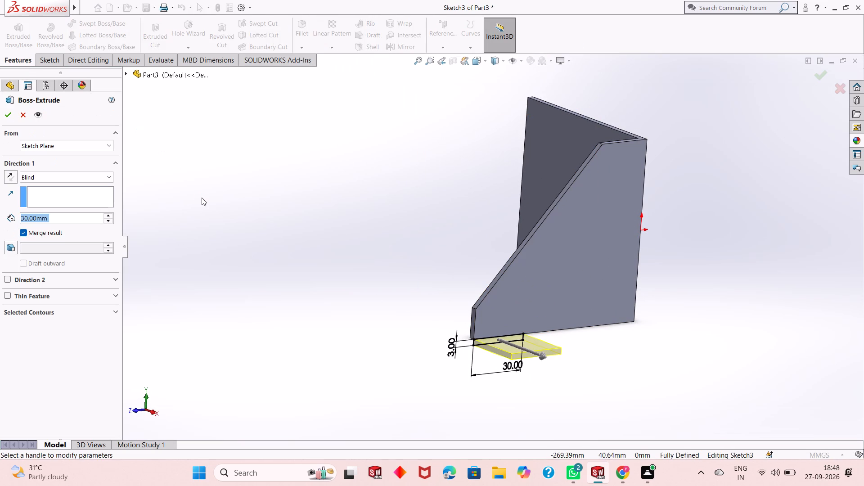
left_click(8, 177)
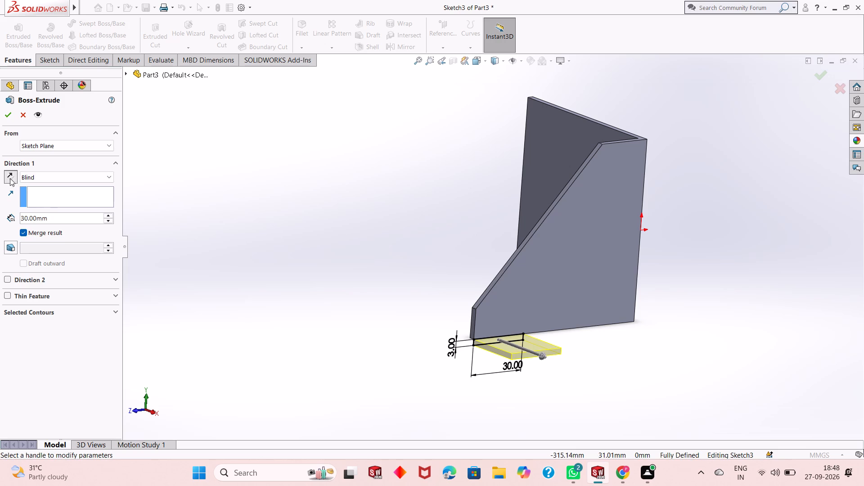
double_click(63, 218)
type("33")
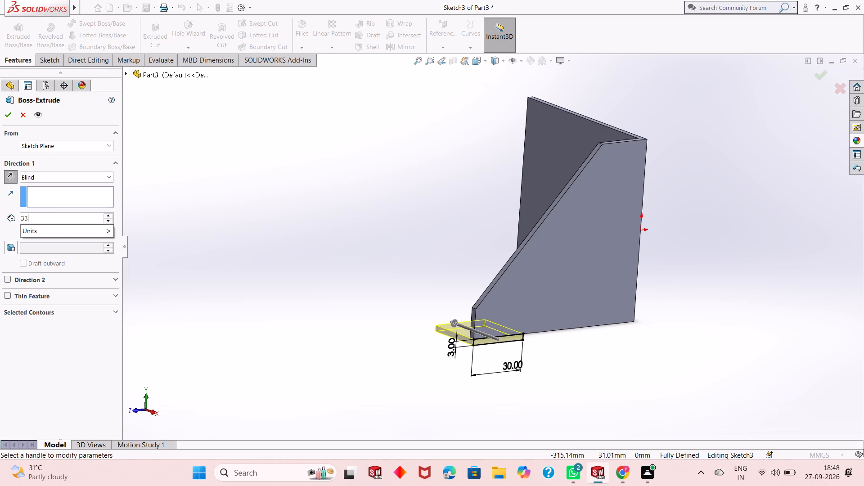
key("Return")
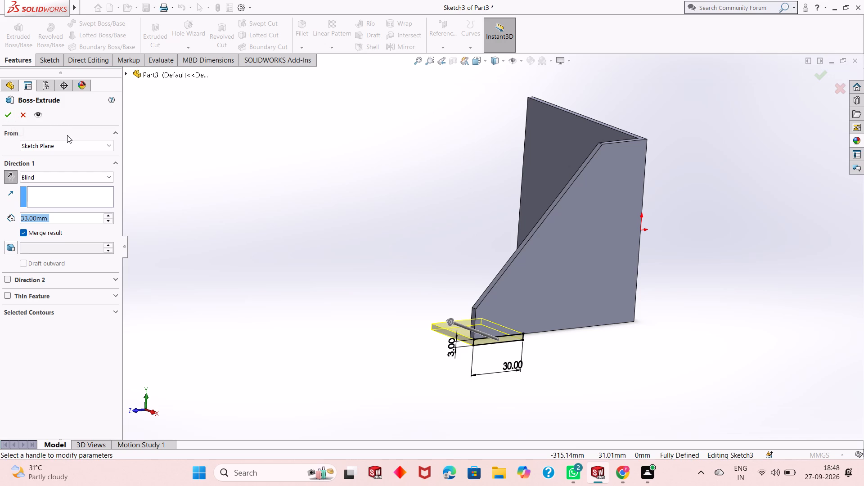
double_click(52, 216)
type("33+3")
key("BackSpace")
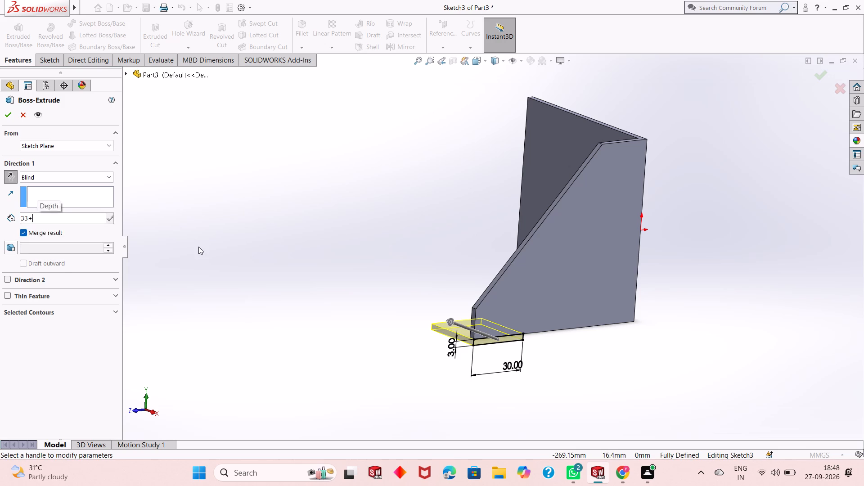
key("5")
key("Return")
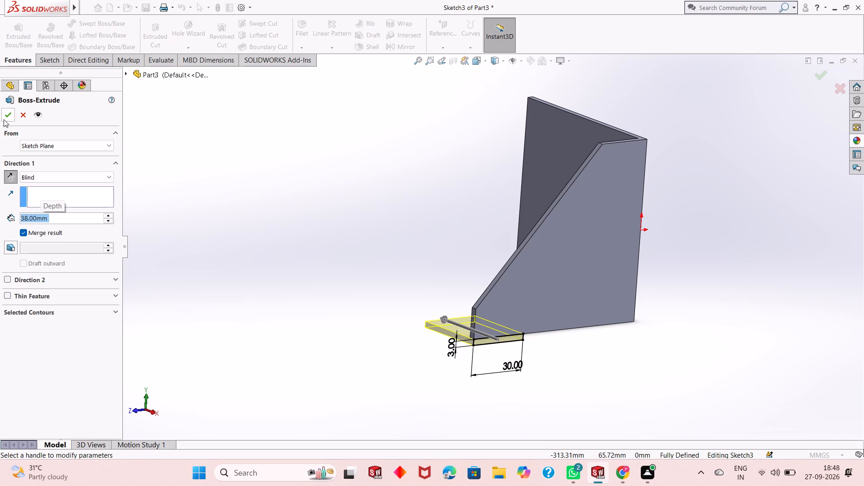
left_click(6, 117)
Sketch a circle about 10.5 mm in diameter on the tab's upper face.
middle_click_drag(552, 339, 599, 254)
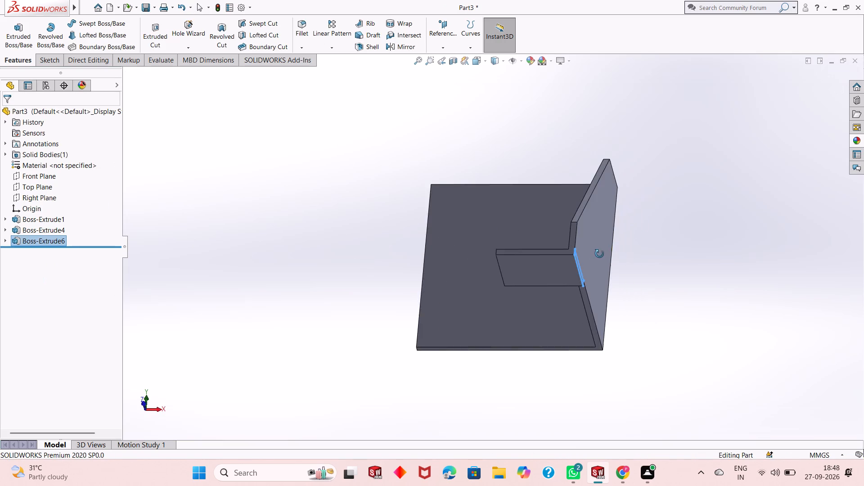
middle_click_drag(599, 254, 598, 383)
middle_click_drag(601, 316, 608, 344)
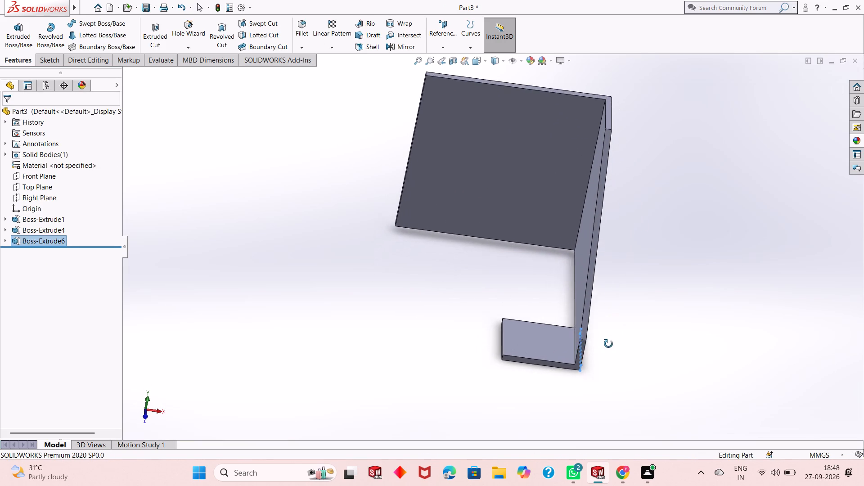
middle_click_drag(608, 344, 608, 346)
left_click(544, 344)
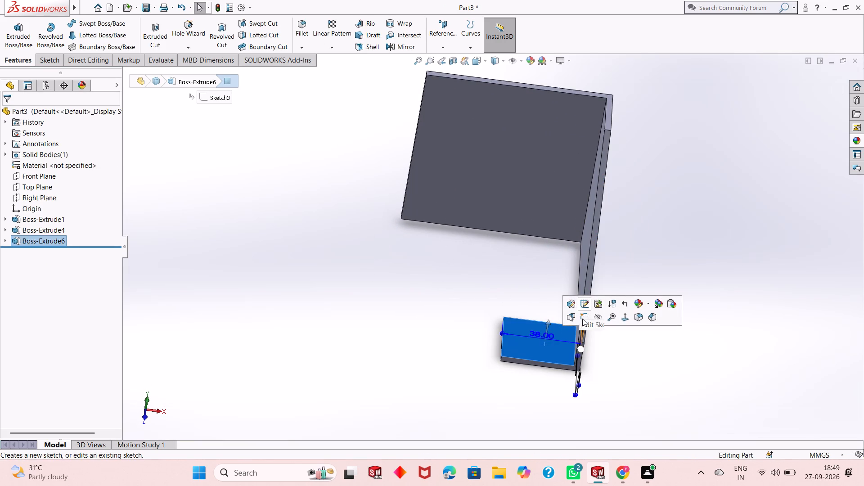
left_click(584, 320)
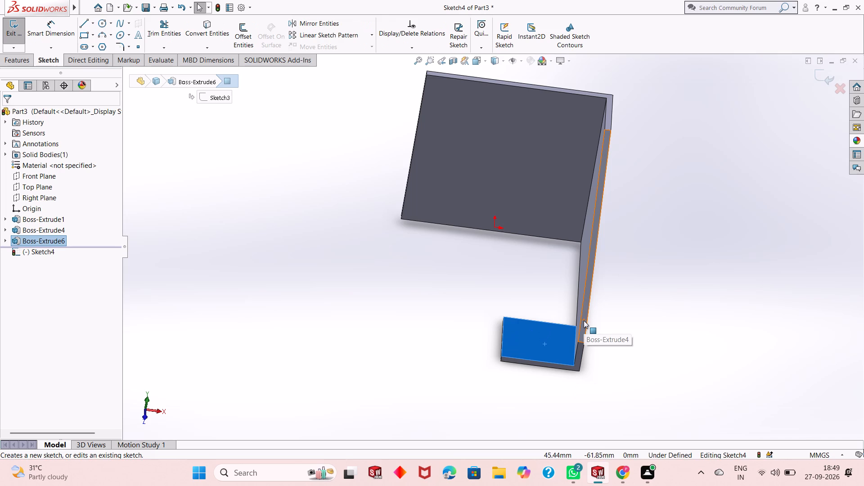
key("ctrl+8")
key("Escape")
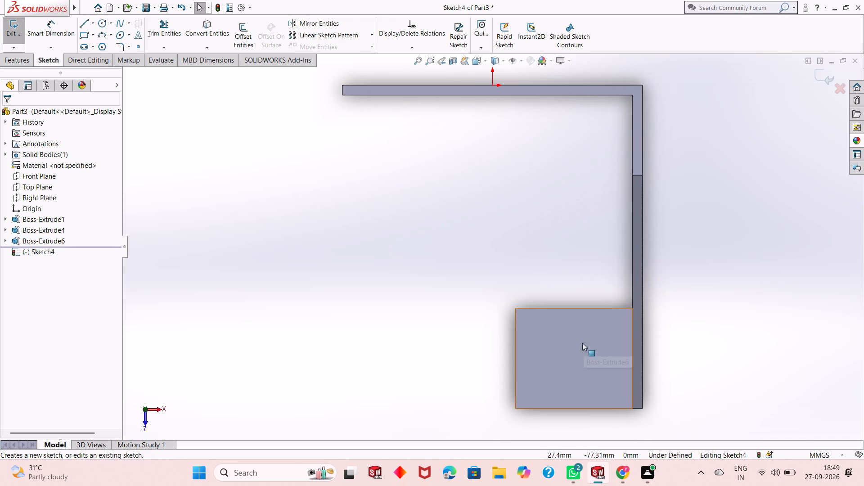
left_click(102, 24)
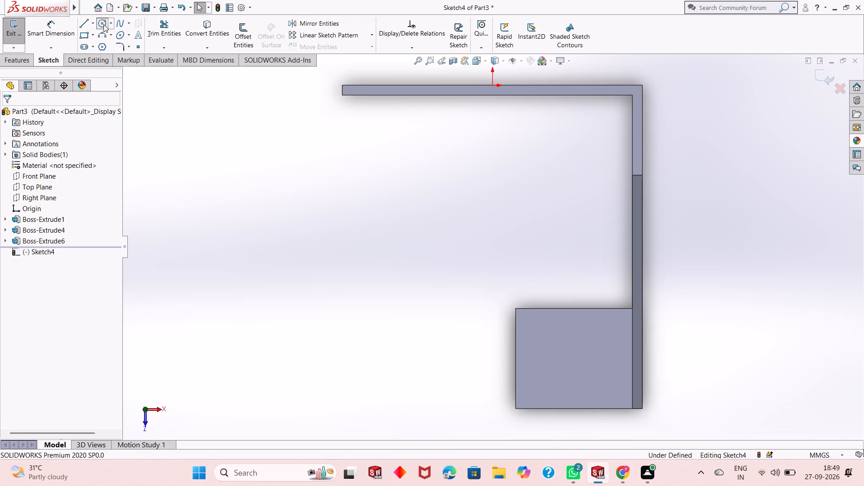
left_click(560, 351)
left_click(561, 369)
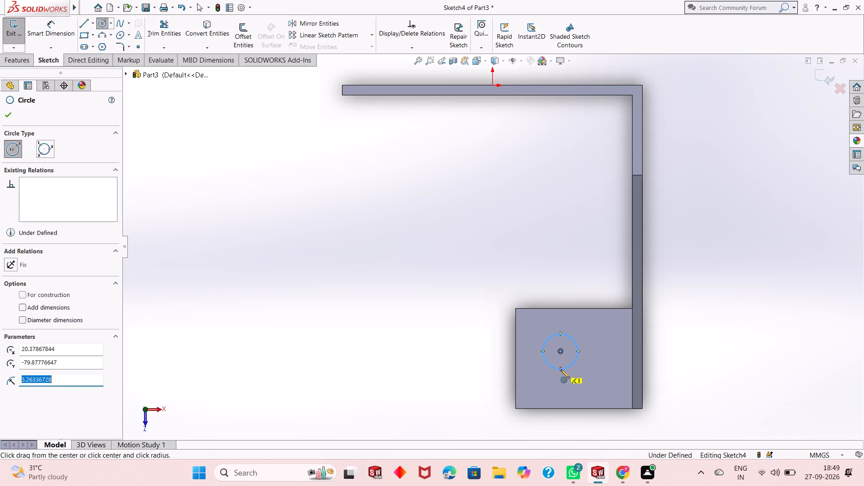
right_click(403, 271)
left_click(427, 279)
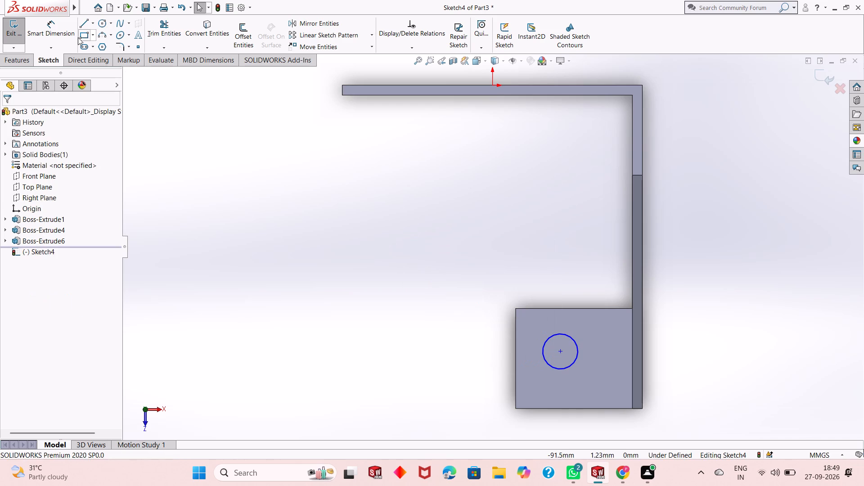
Dimension the circle's diameter to 12 mm.
left_click(74, 35)
left_click(552, 369)
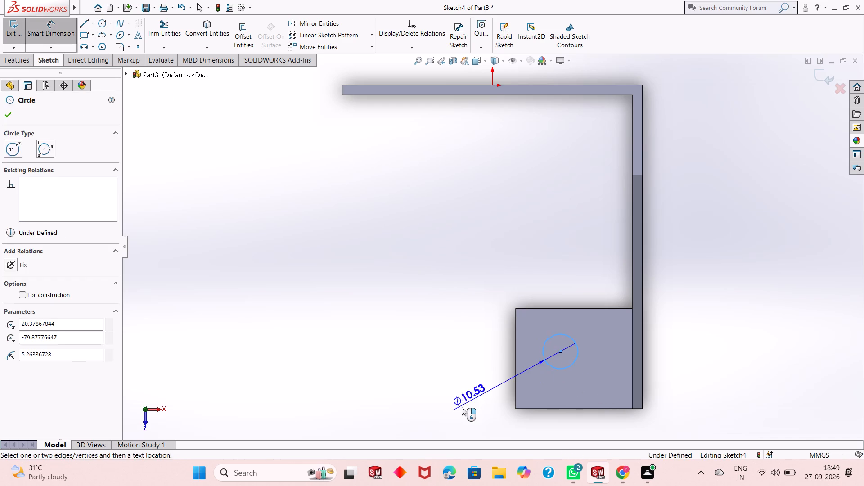
left_click(456, 409)
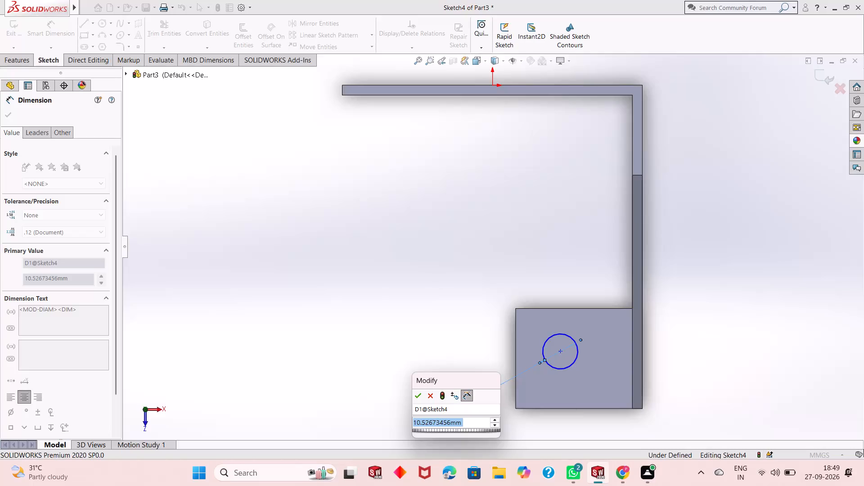
type("12")
key("Return")
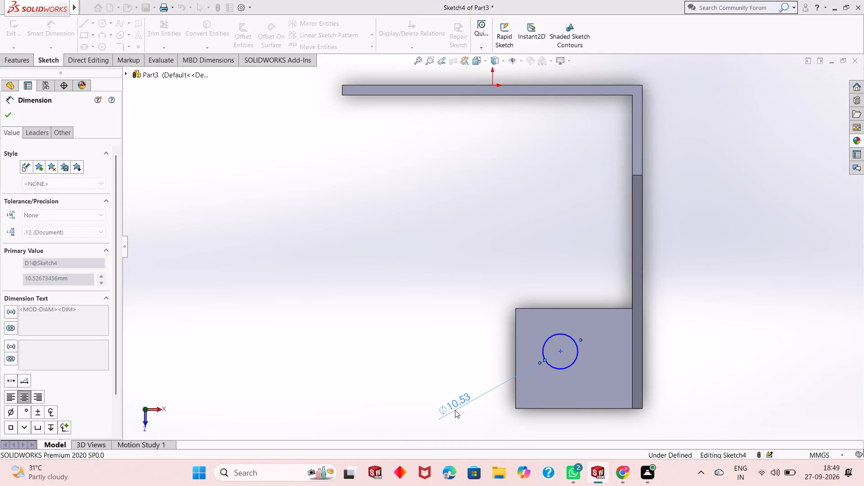
Position the circle's centre 12 mm from the tab's free end edge and 15 mm from its front edge.
left_click(560, 352)
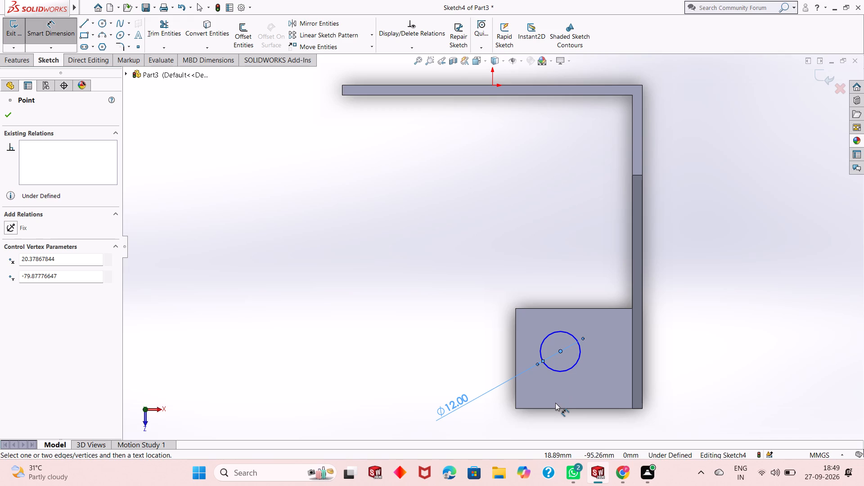
left_click(516, 364)
left_click(531, 262)
type("12")
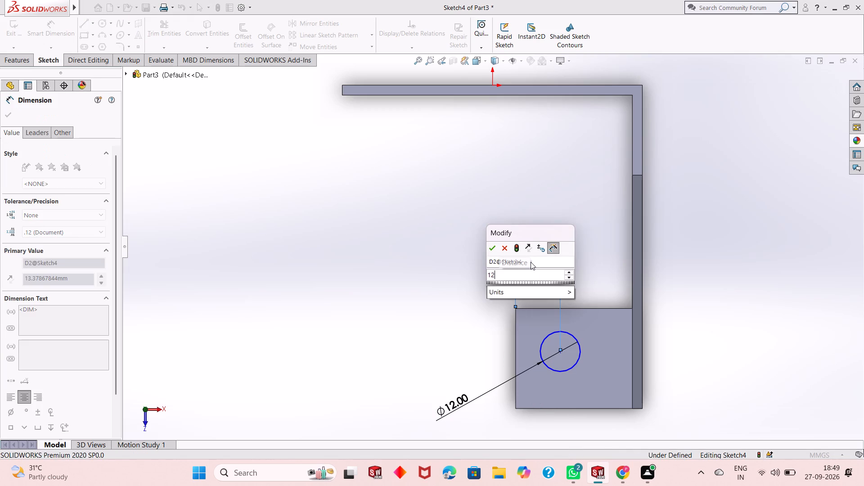
key("Return")
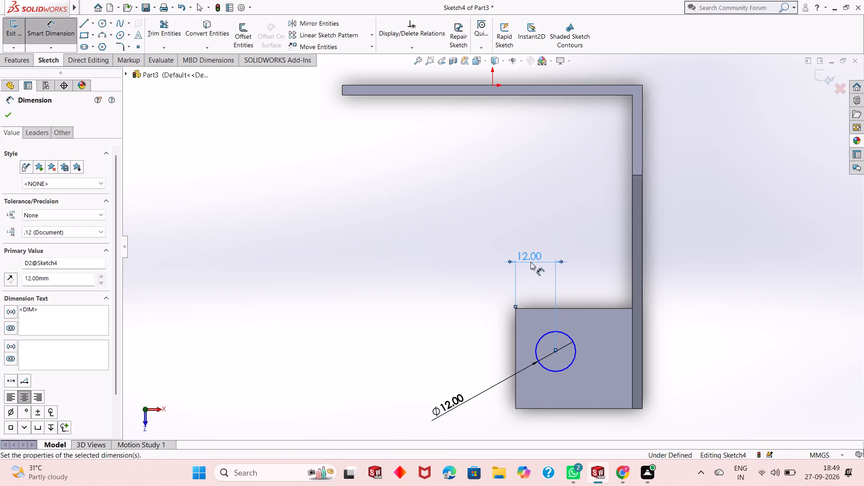
left_click(558, 354)
left_click(567, 409)
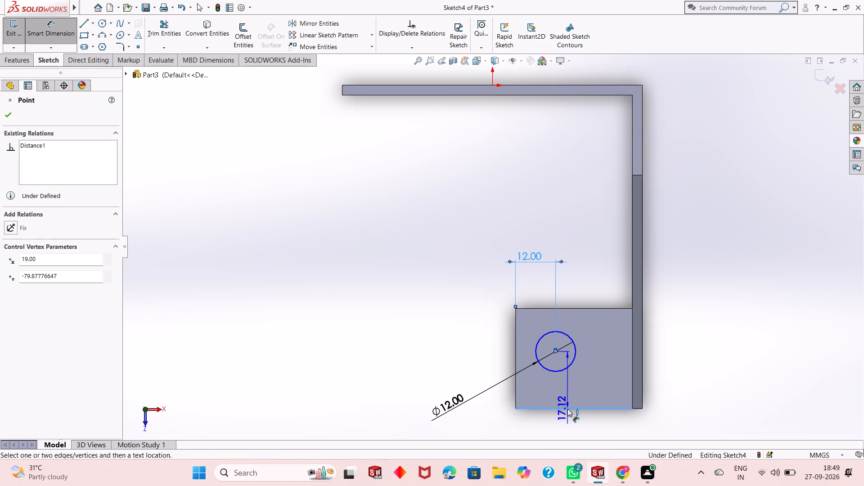
left_click(505, 419)
type("15")
key("Return")
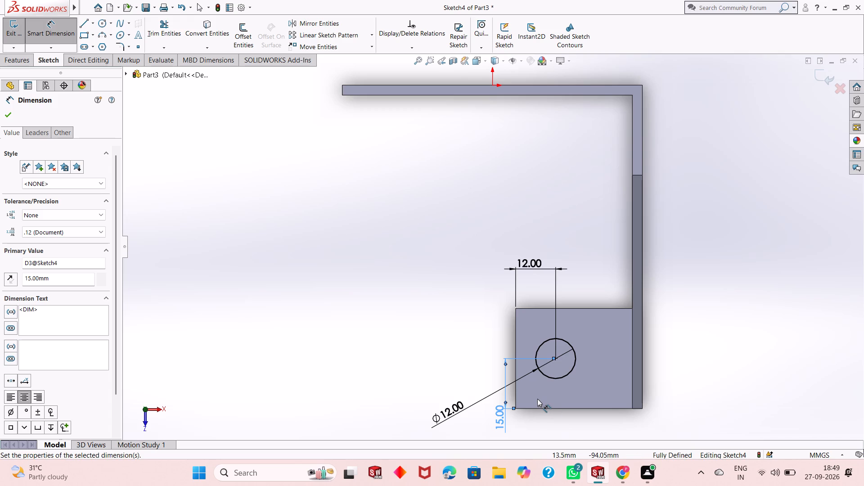
right_click(322, 269)
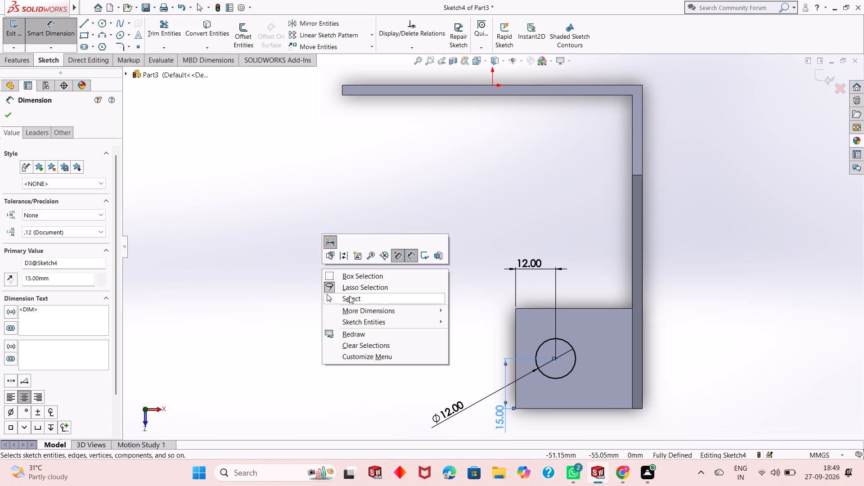
left_click(350, 297)
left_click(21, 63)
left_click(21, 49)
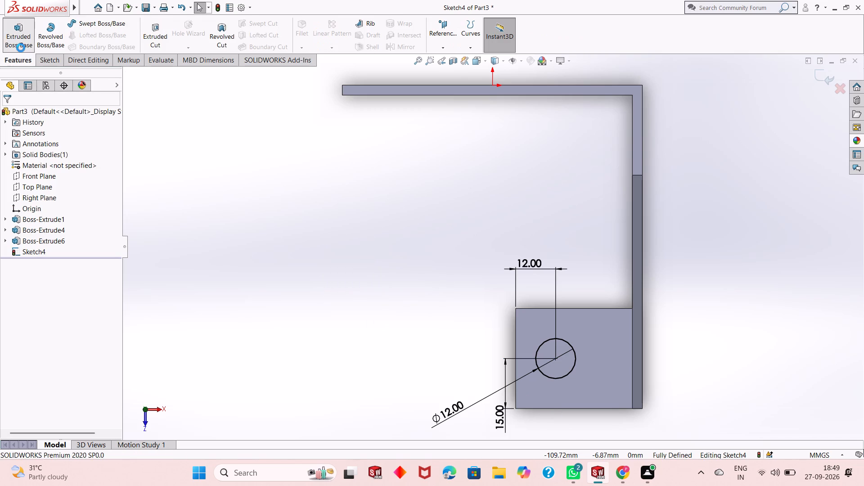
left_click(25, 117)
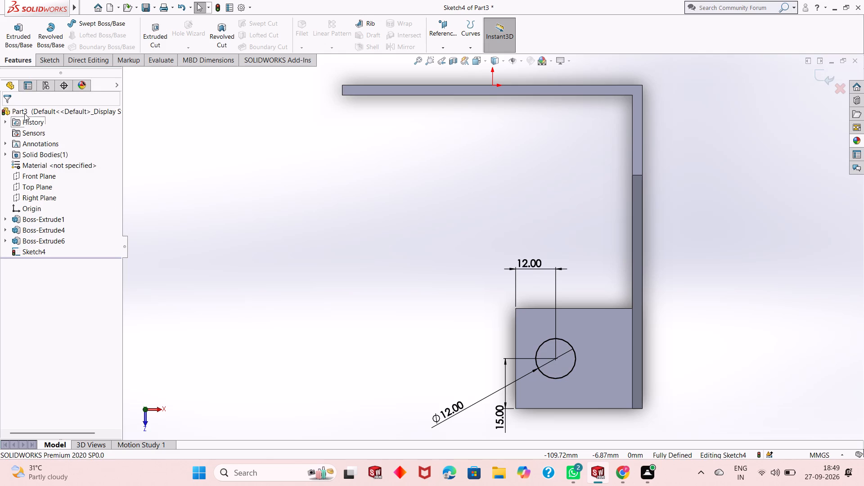
Cut the 12 mm circle through the tab with a 38 mm blind Cut-Extrude.
left_click(19, 61)
left_click(156, 43)
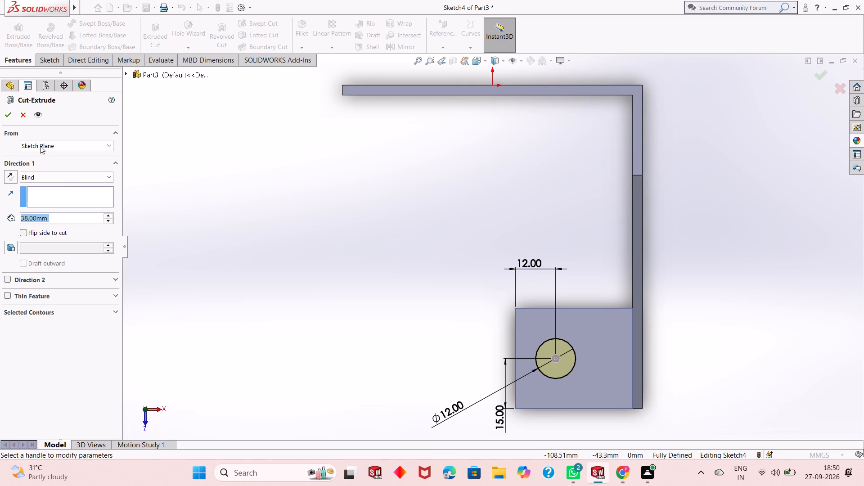
left_click(9, 117)
Examine the tab and its hole from several angles.
middle_click_drag(615, 383, 616, 316)
scroll(596, 316, "up", 3)
left_click(642, 349)
scroll(546, 314, "down", 3)
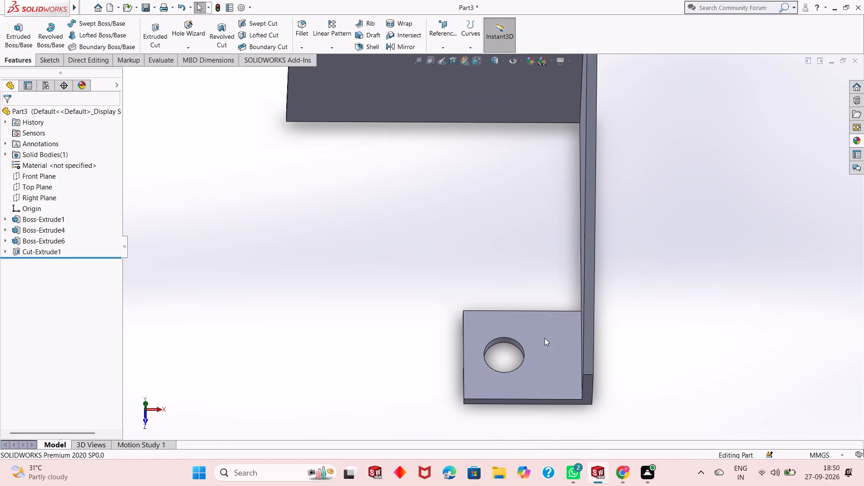
middle_click_drag(544, 340, 550, 298)
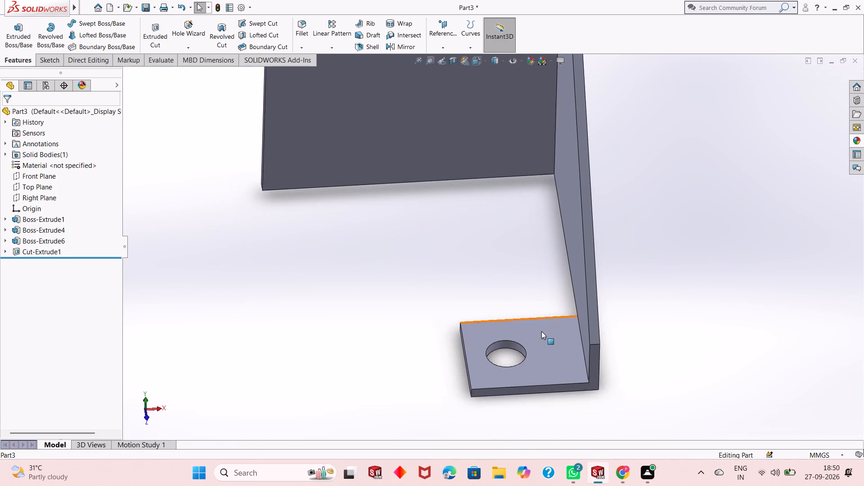
scroll(541, 331, "up", 1)
scroll(535, 315, "down", 1)
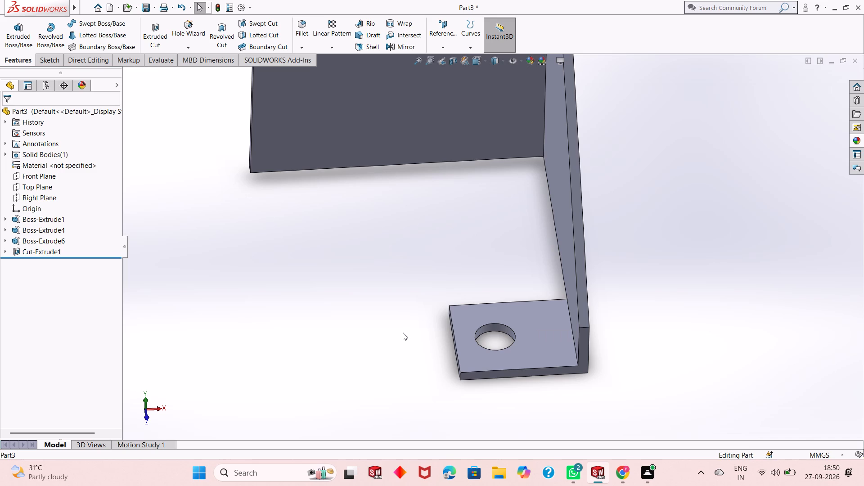
scroll(475, 293, "down", 1)
scroll(475, 293, "up", 1)
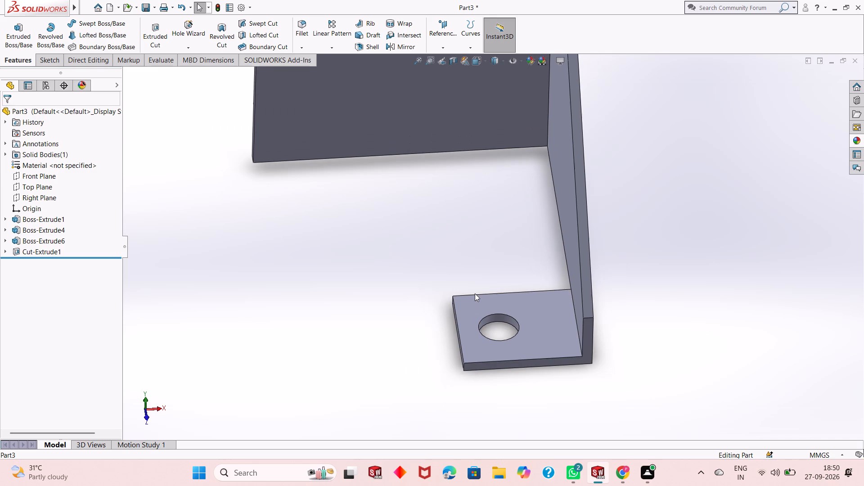
Examine the whole bracket from several angles, including the plate, sloped side wall, tab and its hole.
scroll(476, 324, "down", 2)
scroll(561, 328, "up", 1)
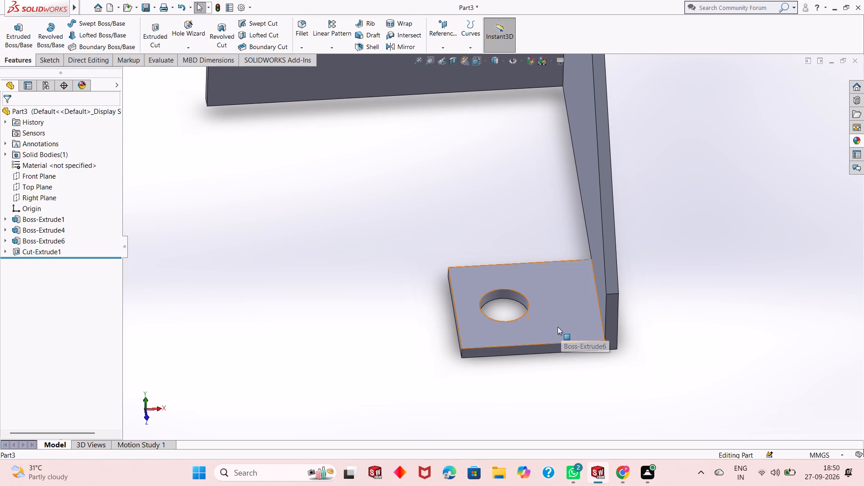
scroll(558, 327, "up", 1)
middle_click_drag(482, 299, 491, 271)
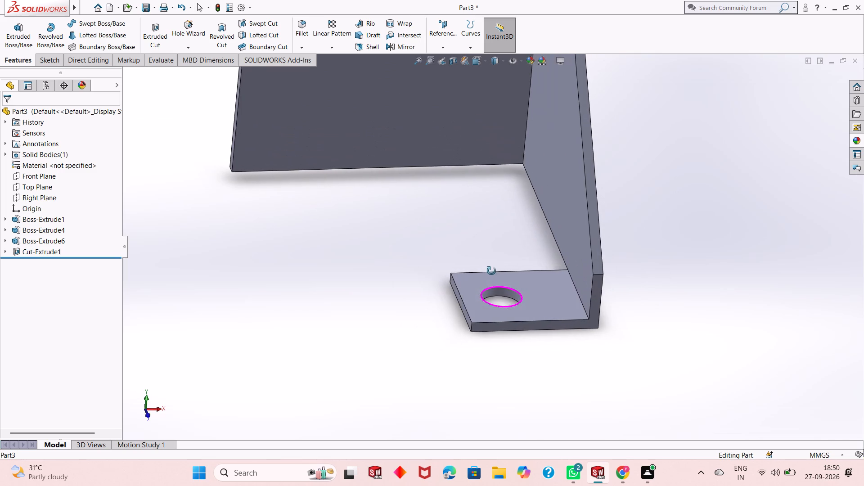
middle_click_drag(491, 271, 502, 269)
scroll(506, 270, "up", 3)
scroll(460, 122, "up", 2)
scroll(454, 115, "down", 2)
scroll(474, 240, "down", 1)
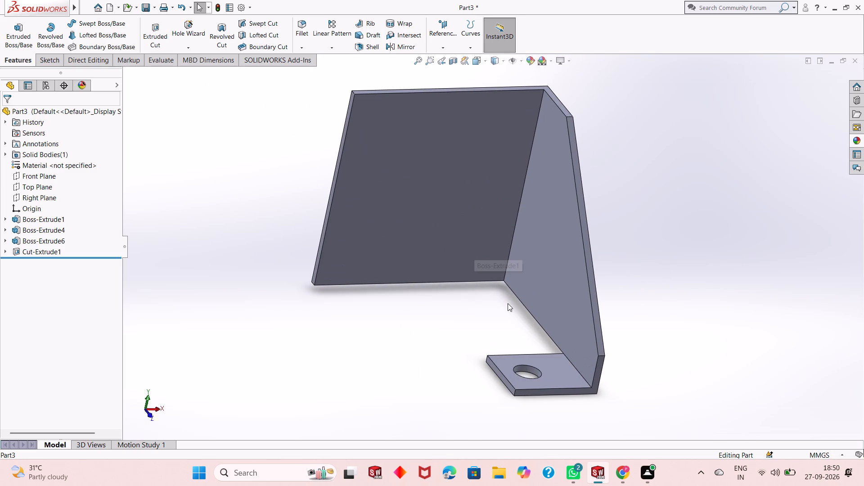
scroll(503, 309, "down", 1)
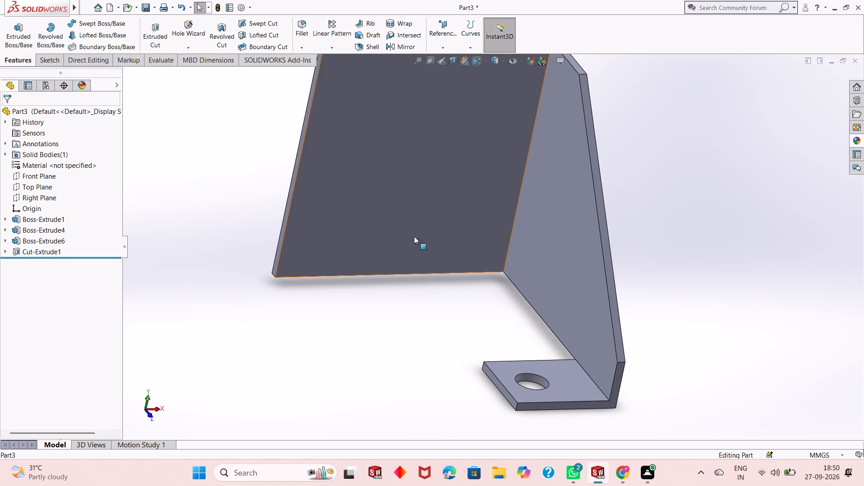
scroll(484, 286, "down", 1)
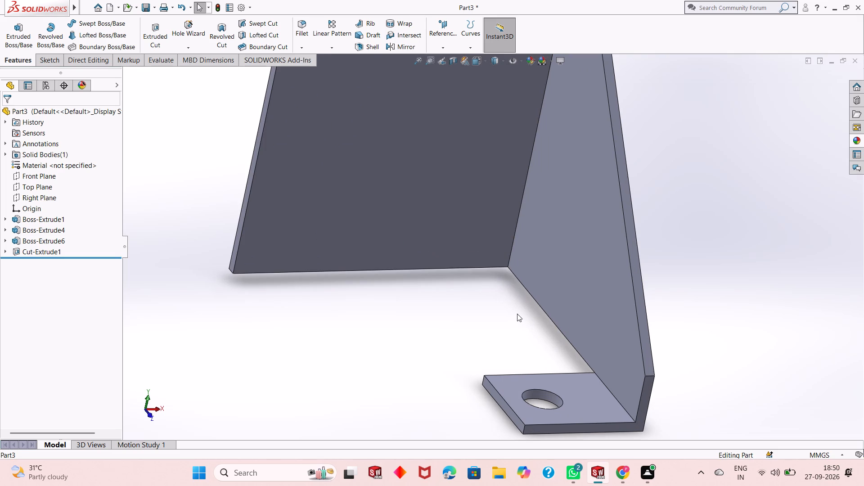
scroll(518, 310, "up", 4)
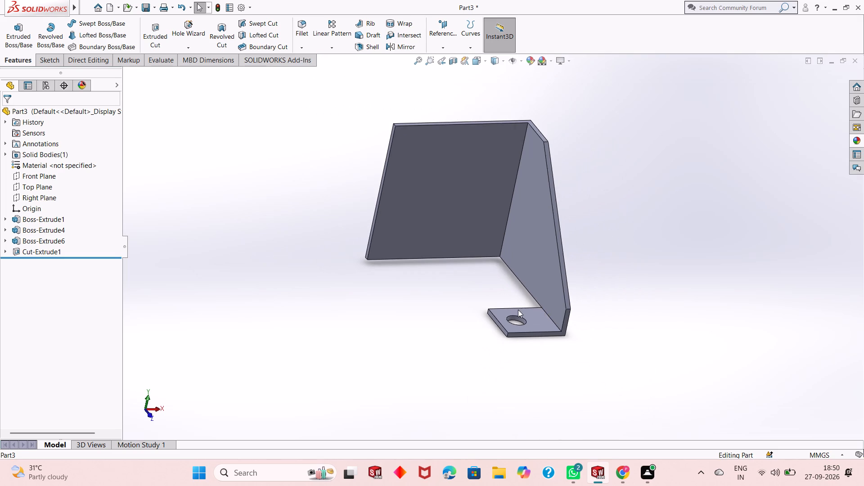
scroll(518, 310, "up", 1)
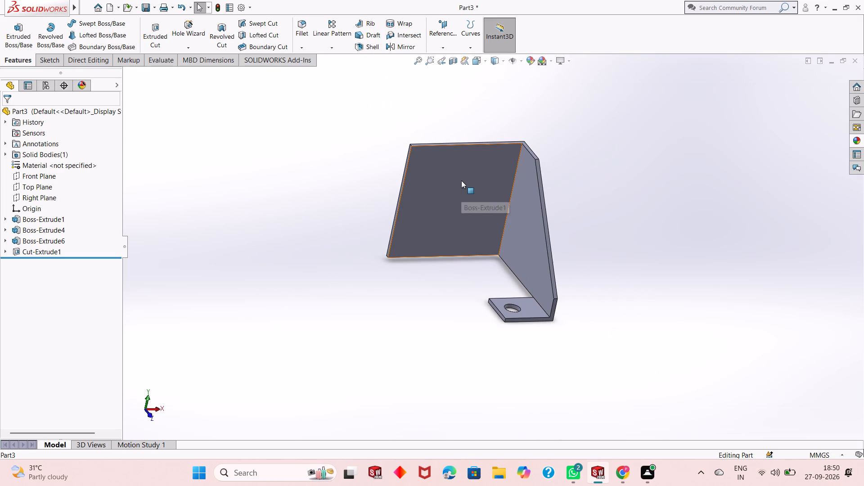
scroll(461, 180, "down", 4)
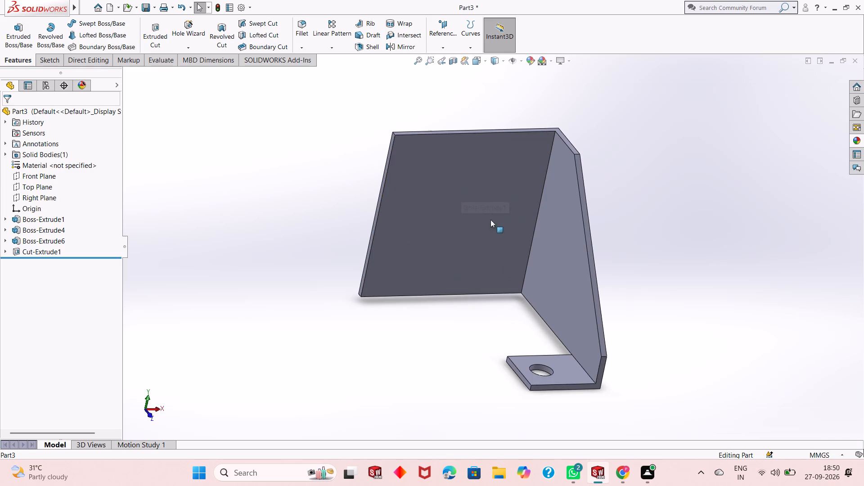
scroll(497, 237, "up", 1)
middle_click_drag(490, 319, 481, 313)
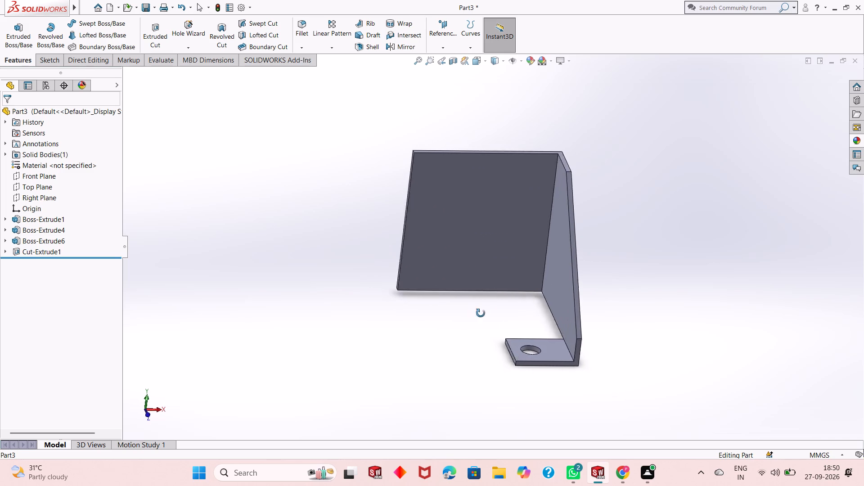
middle_click_drag(481, 313, 498, 347)
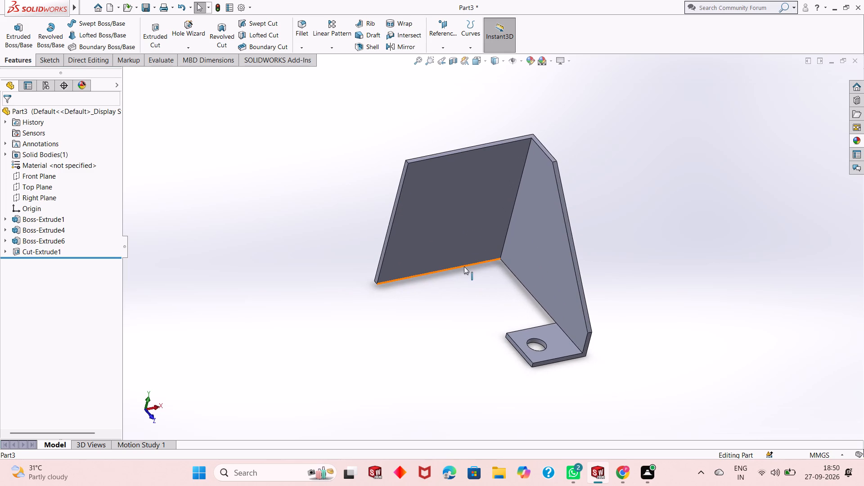
scroll(463, 246, "down", 2)
scroll(489, 283, "down", 2)
scroll(481, 285, "up", 1)
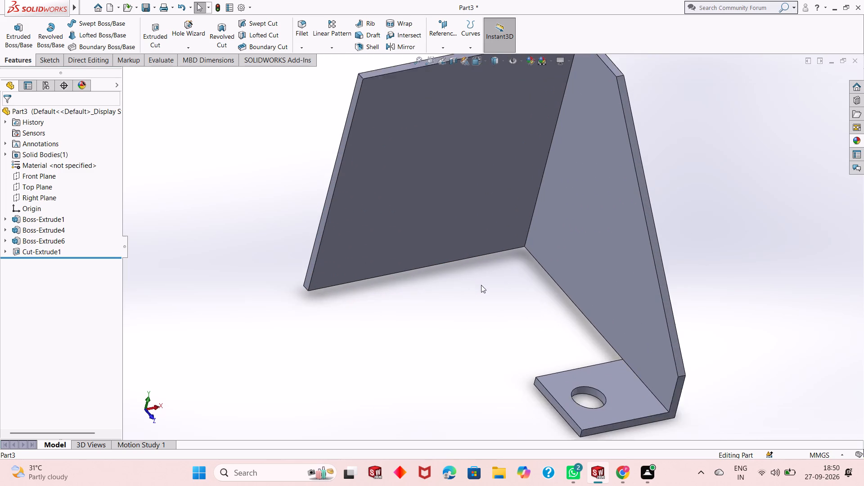
scroll(481, 285, "up", 2)
middle_click_drag(490, 292, 433, 316)
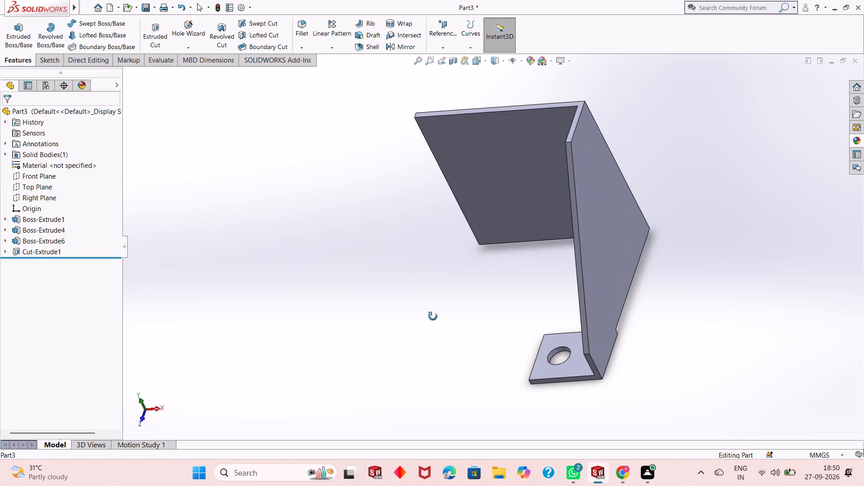
middle_click_drag(433, 316, 598, 239)
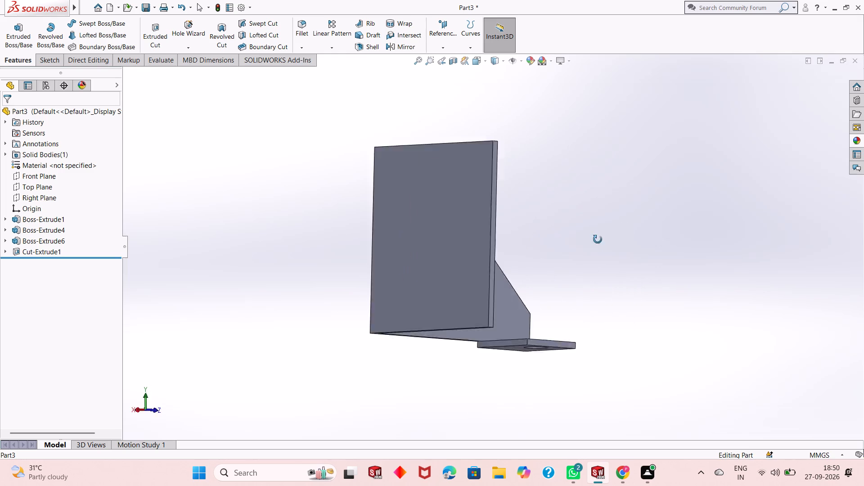
middle_click_drag(598, 239, 598, 205)
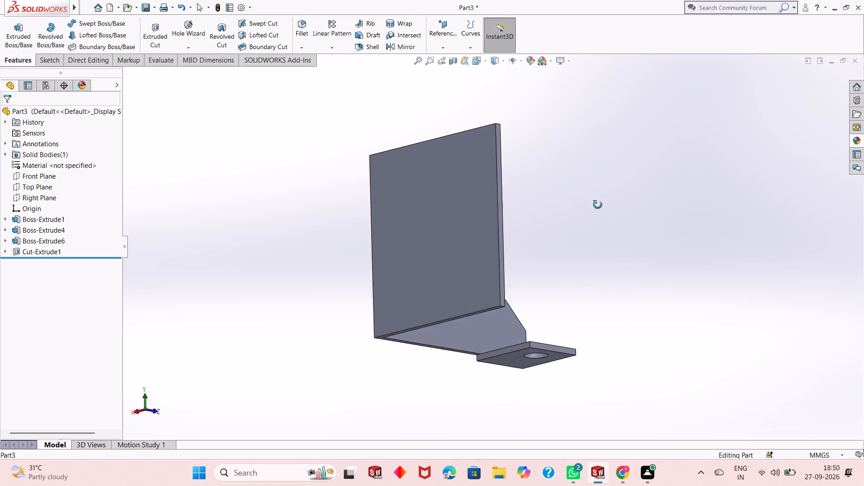
middle_click_drag(598, 205, 470, 274)
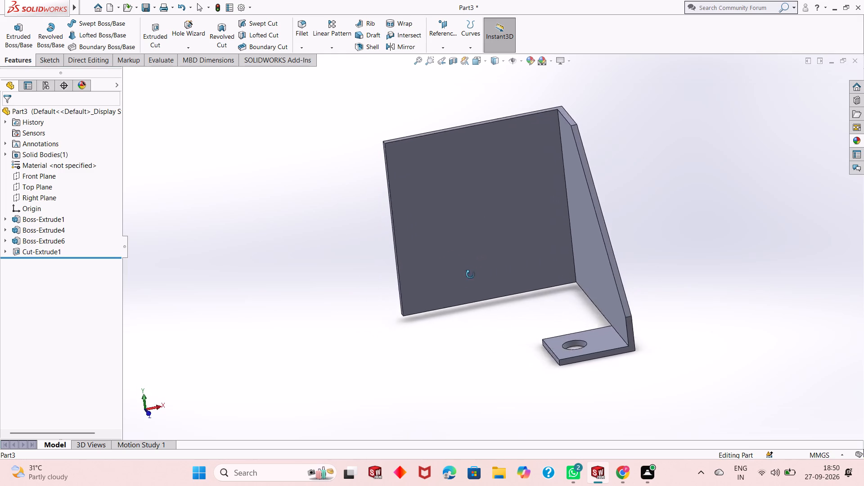
middle_click_drag(470, 274, 505, 322)
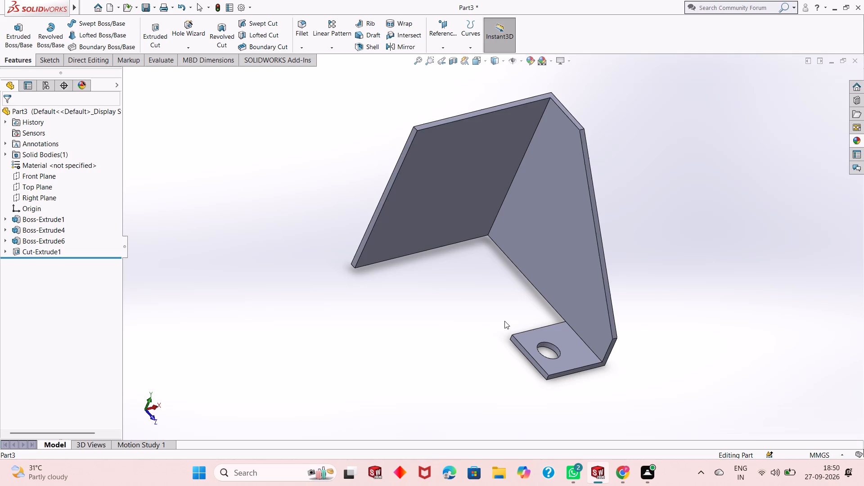
scroll(504, 321, "up", 1)
middle_click_drag(499, 296, 479, 228)
scroll(479, 215, "down", 1)
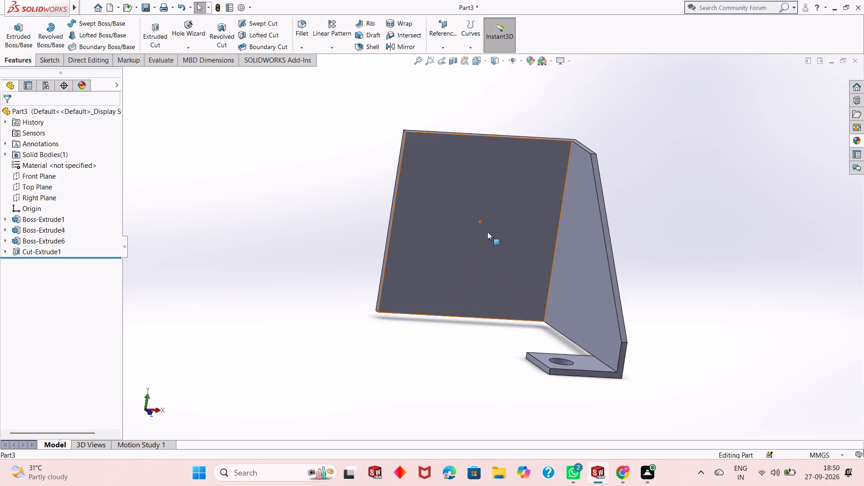
scroll(487, 232, "down", 1)
scroll(530, 293, "up", 2)
scroll(470, 230, "down", 2)
scroll(506, 291, "up", 2)
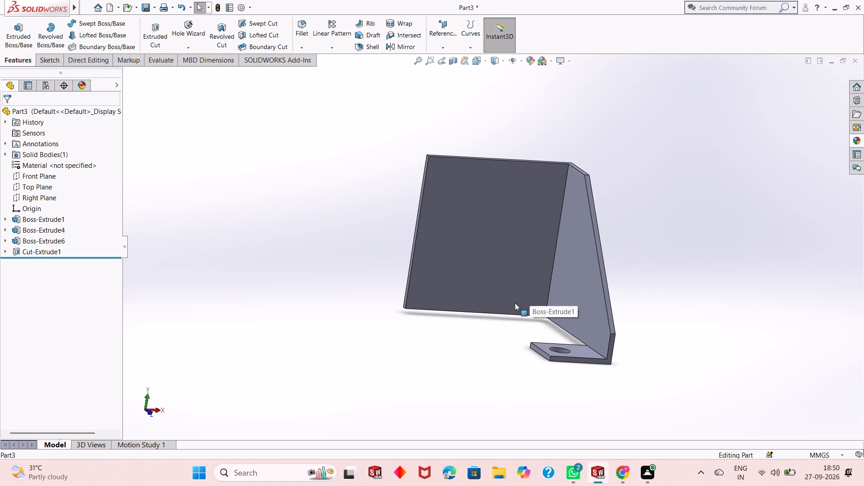
middle_click_drag(515, 303, 515, 351)
middle_click_drag(513, 348, 513, 367)
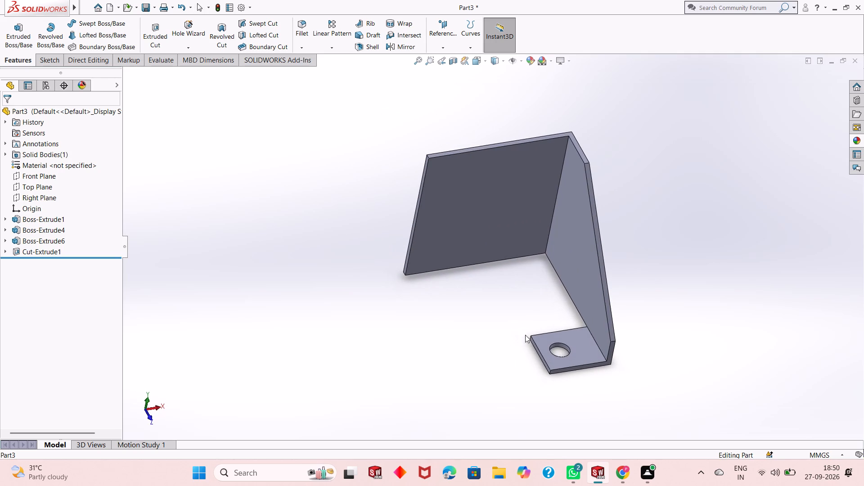
scroll(562, 352, "down", 3)
scroll(572, 360, "up", 1)
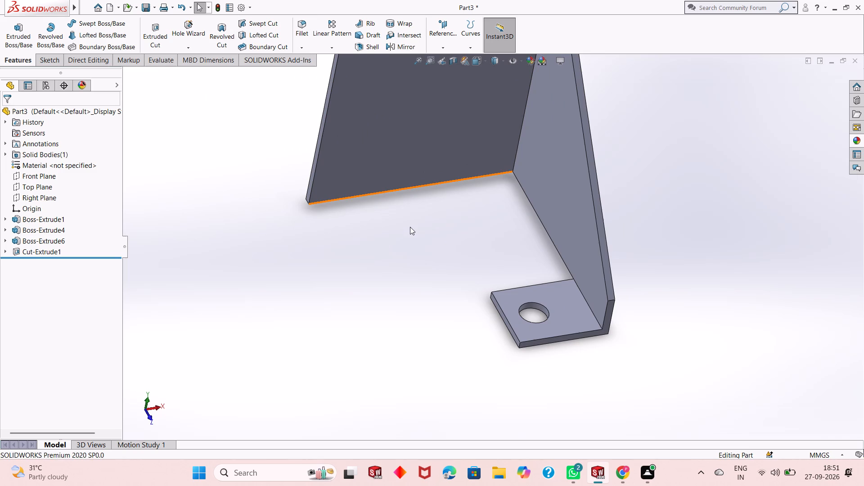
scroll(410, 227, "up", 1)
middle_click_drag(409, 239, 467, 148)
scroll(409, 223, "up", 1)
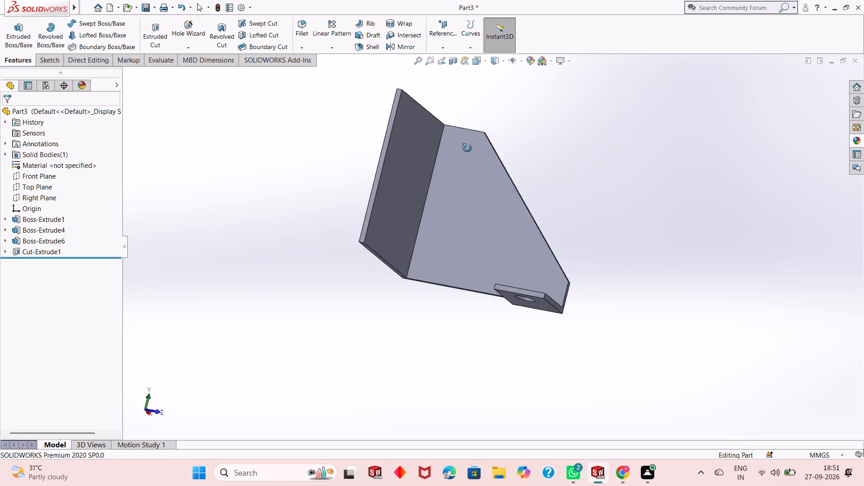
middle_click_drag(467, 148, 477, 211)
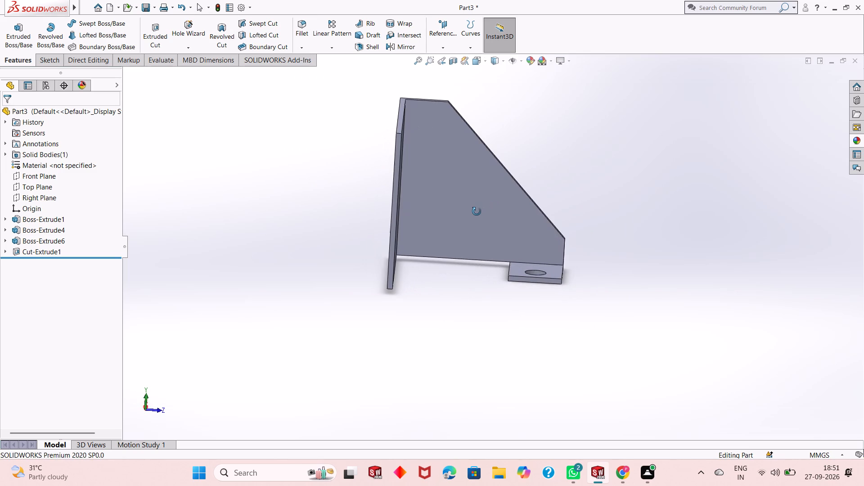
middle_click_drag(477, 211, 476, 211)
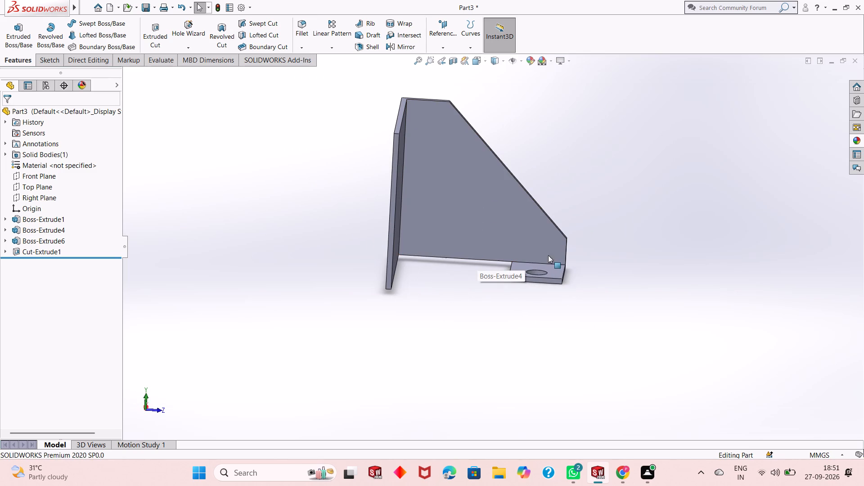
middle_click_drag(574, 288, 432, 244)
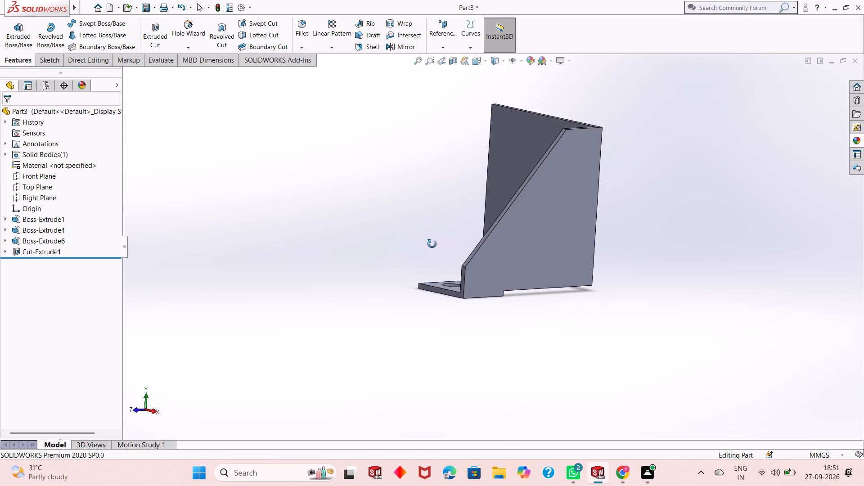
middle_click_drag(432, 244, 403, 255)
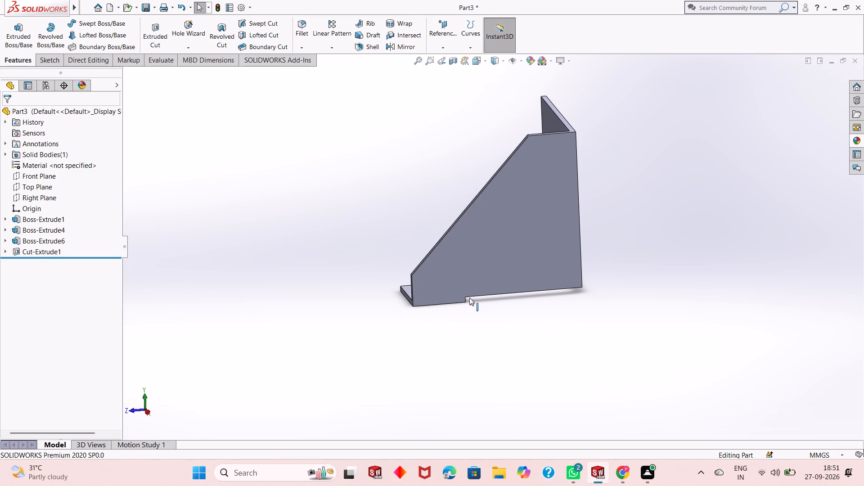
Open the sloped side wall's sketch, check the length of its bottom line, and exit without adding a dimension.
left_click(38, 230)
left_click(63, 201)
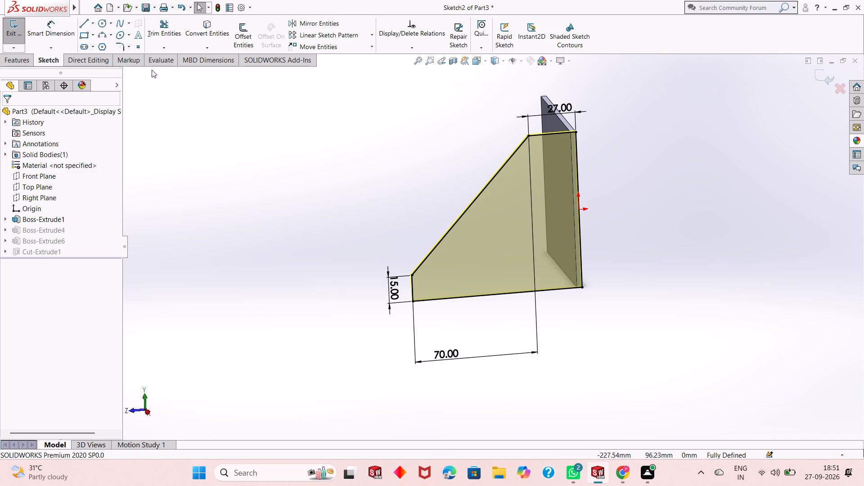
left_click(63, 34)
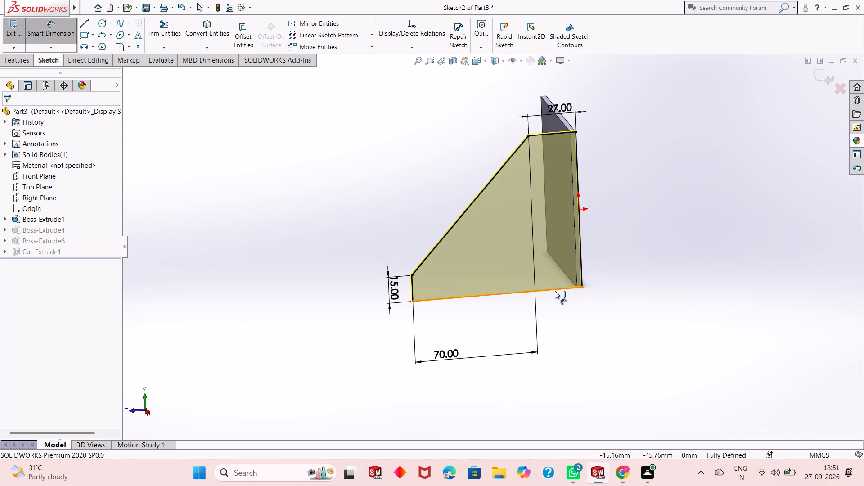
left_click(555, 291)
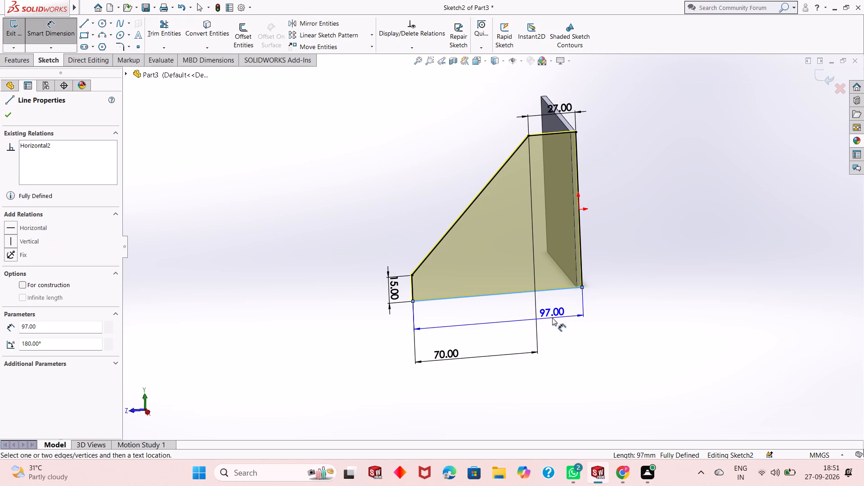
key("Escape")
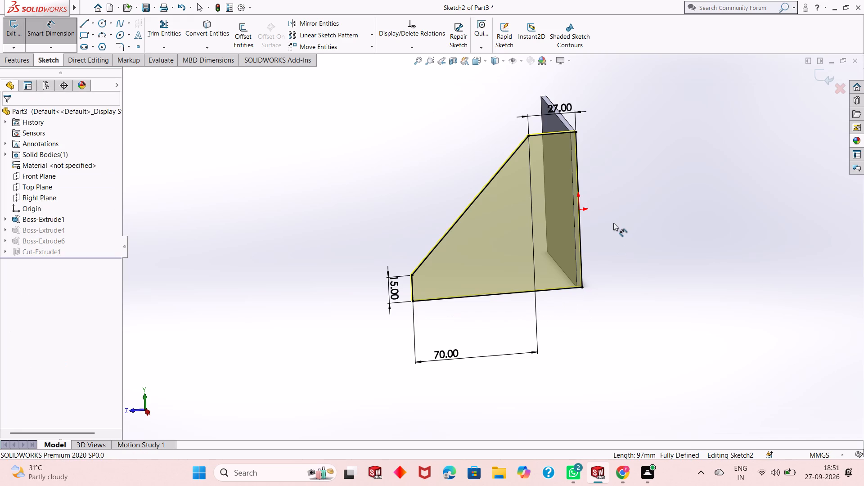
key("Escape")
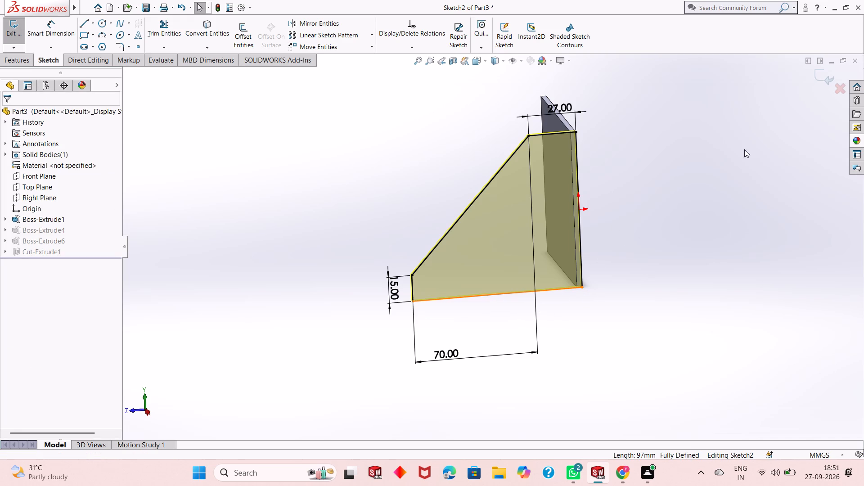
left_click(820, 72)
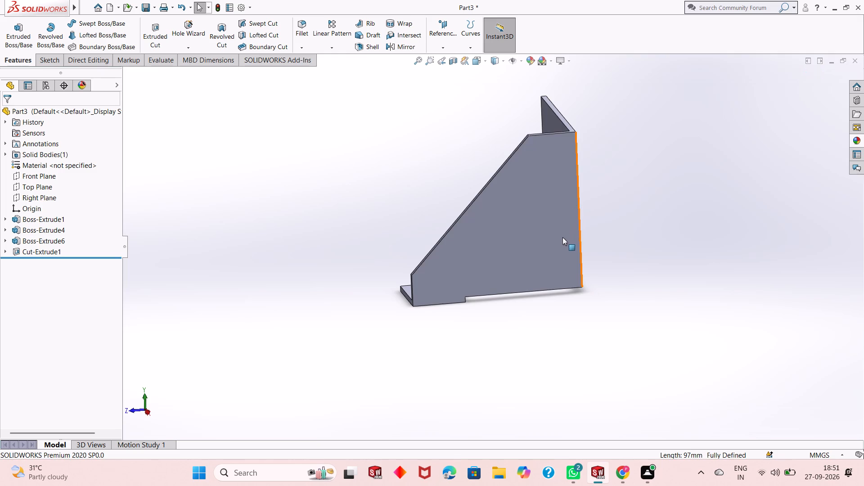
Start a sketch on the plate's narrow 3 mm side face opposite the sloped side wall, viewed face-on.
middle_click_drag(562, 238, 739, 203)
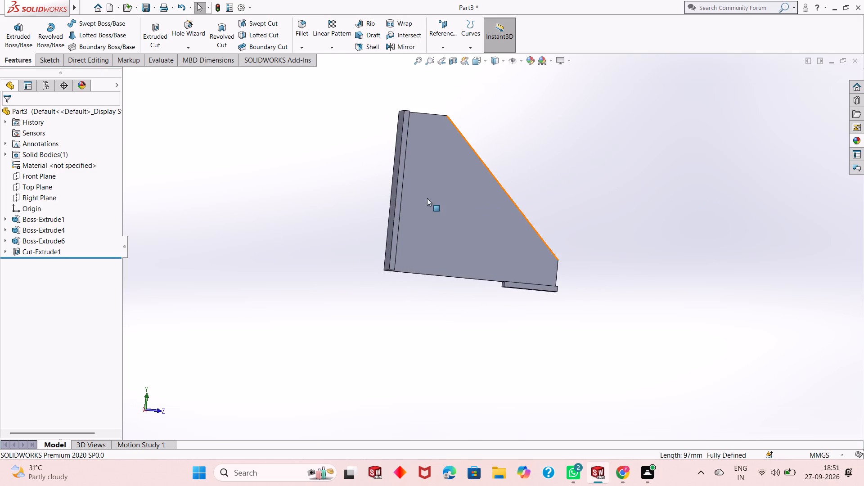
scroll(429, 178, "down", 3)
left_click(392, 180)
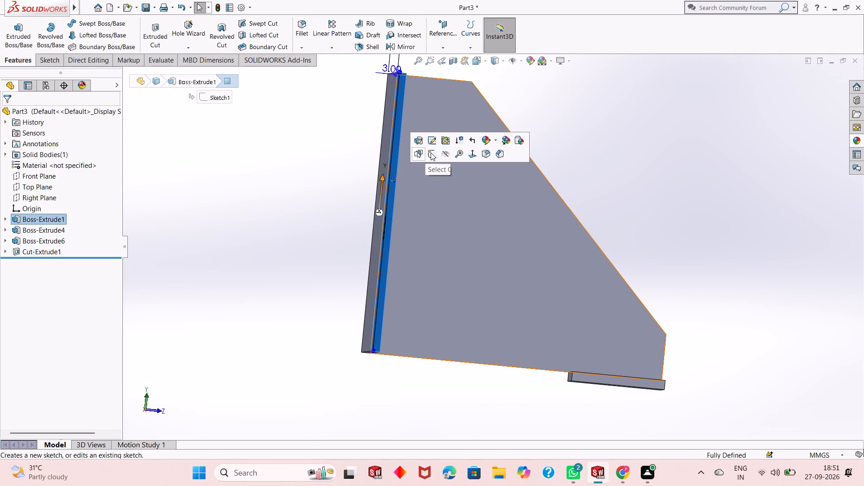
left_click(431, 153)
key("ctrl+8")
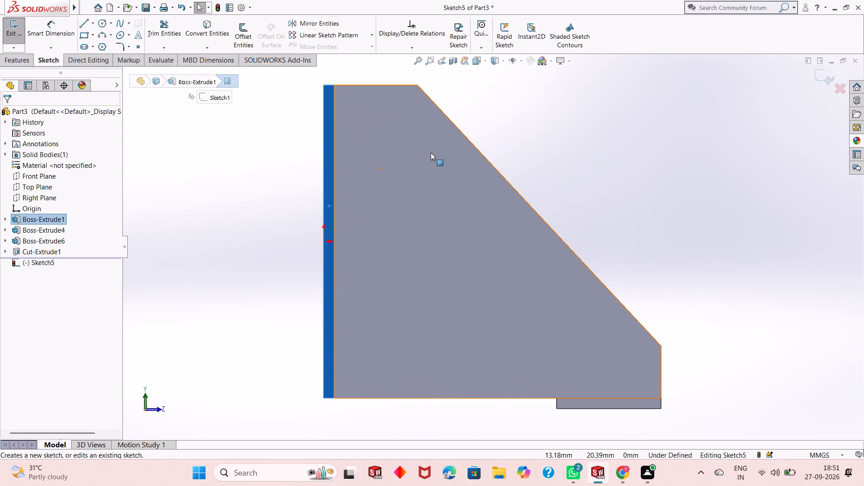
scroll(419, 216, "up", 2)
left_click(208, 266)
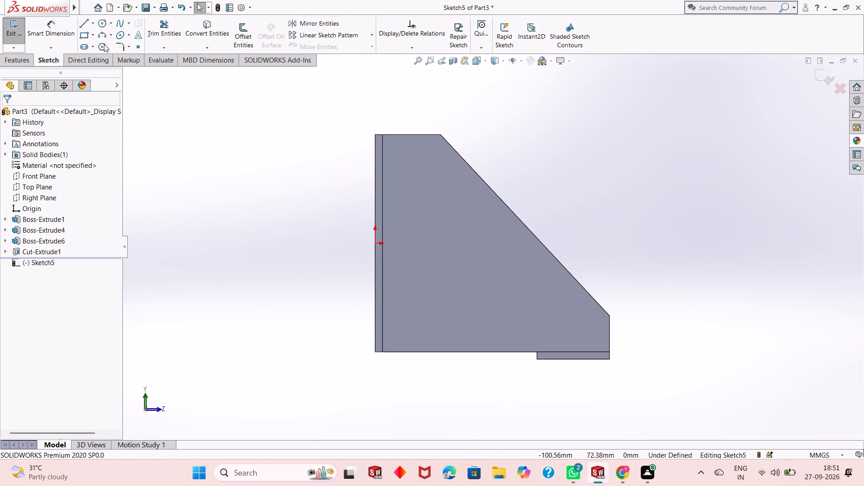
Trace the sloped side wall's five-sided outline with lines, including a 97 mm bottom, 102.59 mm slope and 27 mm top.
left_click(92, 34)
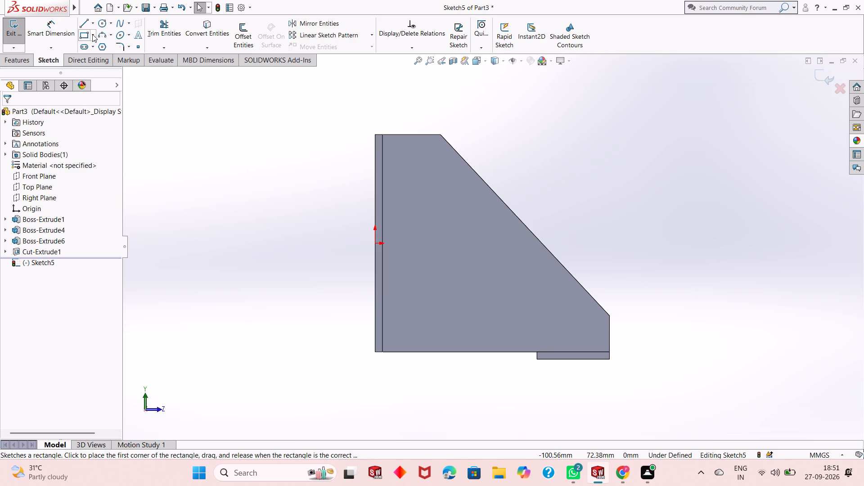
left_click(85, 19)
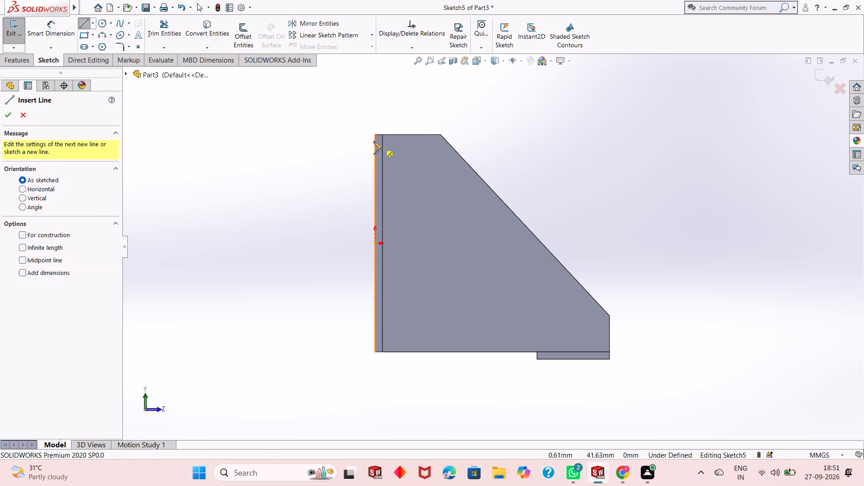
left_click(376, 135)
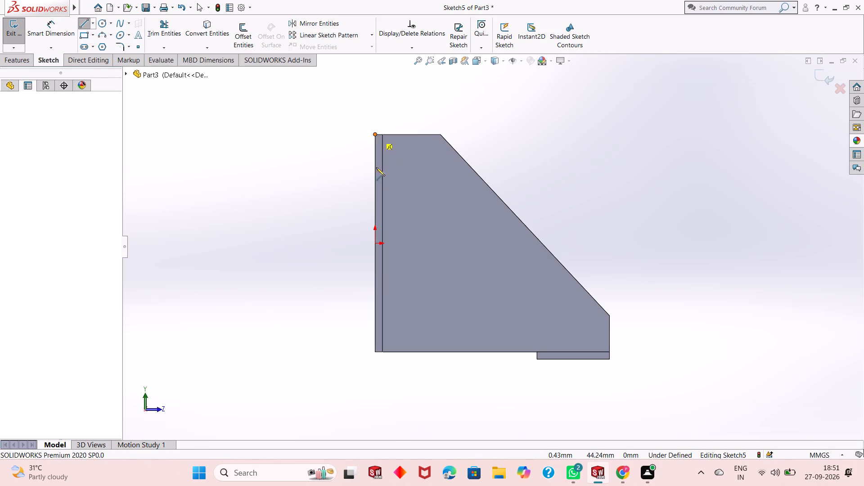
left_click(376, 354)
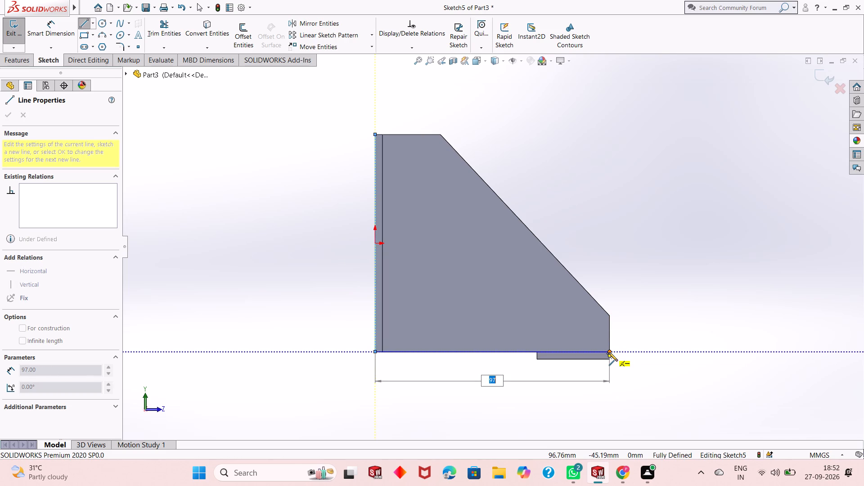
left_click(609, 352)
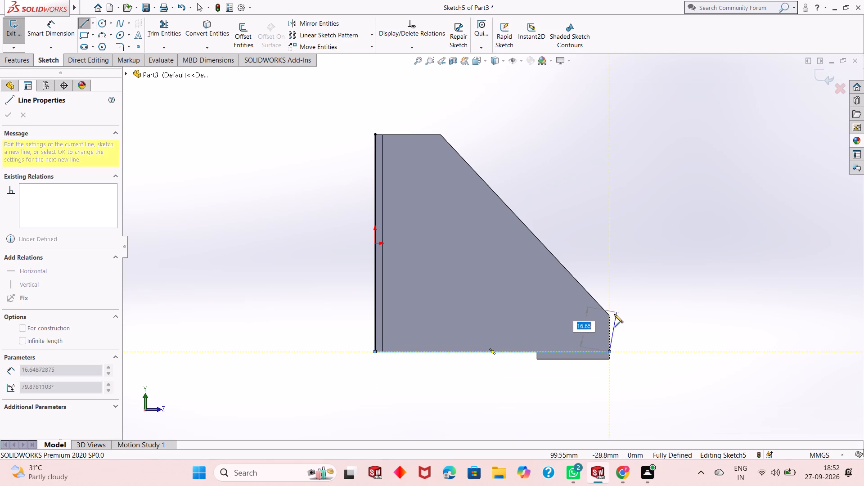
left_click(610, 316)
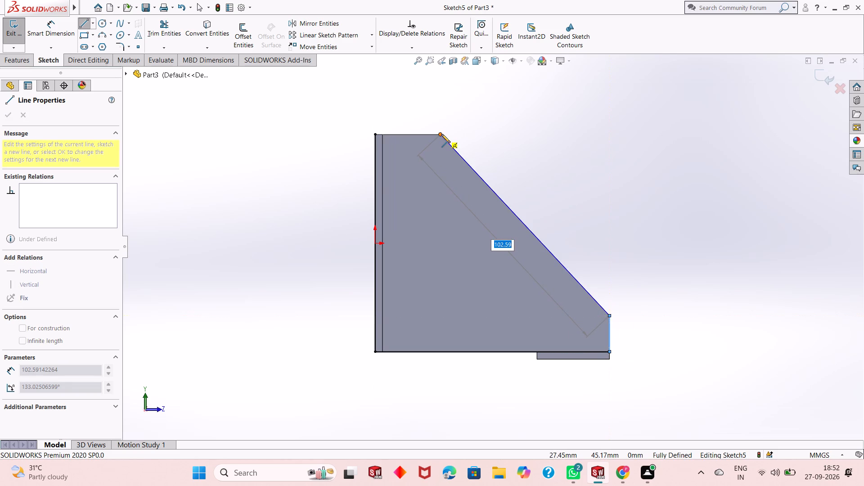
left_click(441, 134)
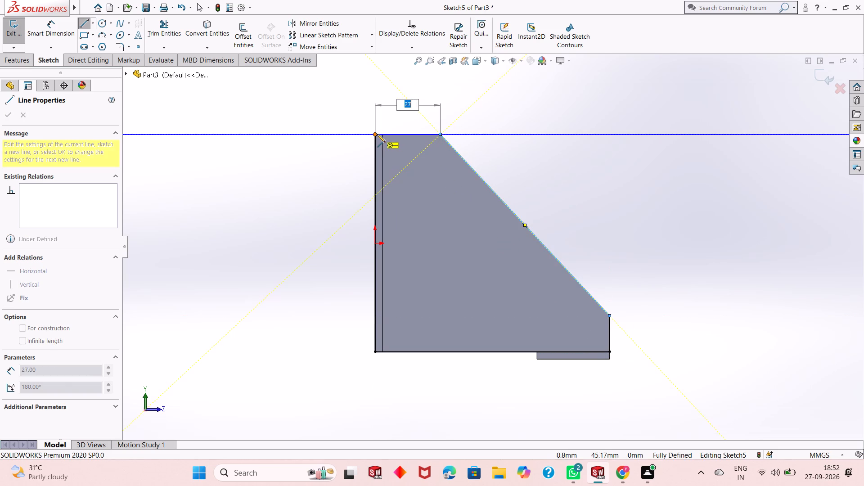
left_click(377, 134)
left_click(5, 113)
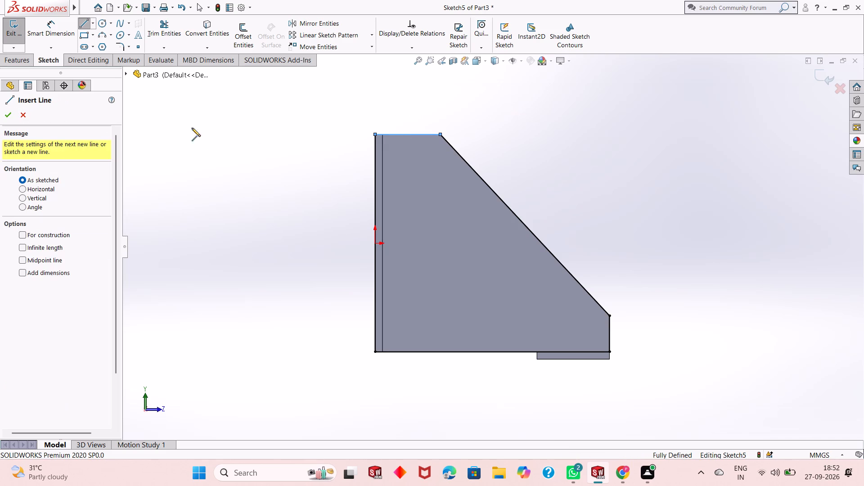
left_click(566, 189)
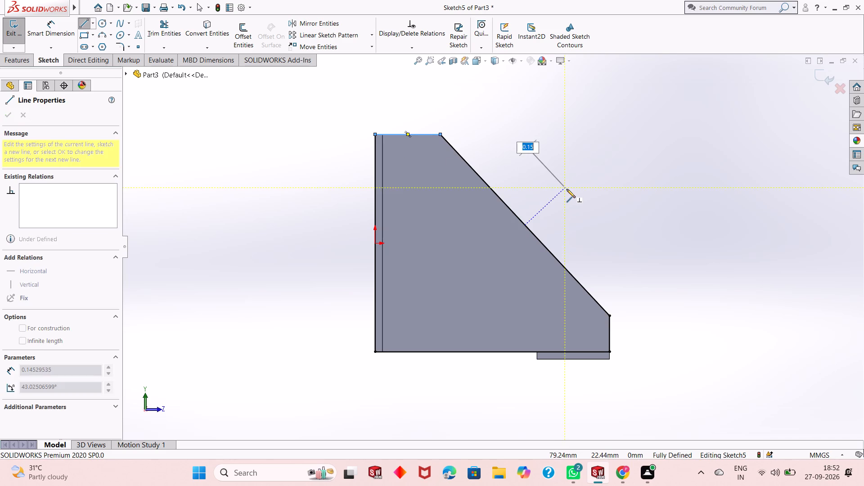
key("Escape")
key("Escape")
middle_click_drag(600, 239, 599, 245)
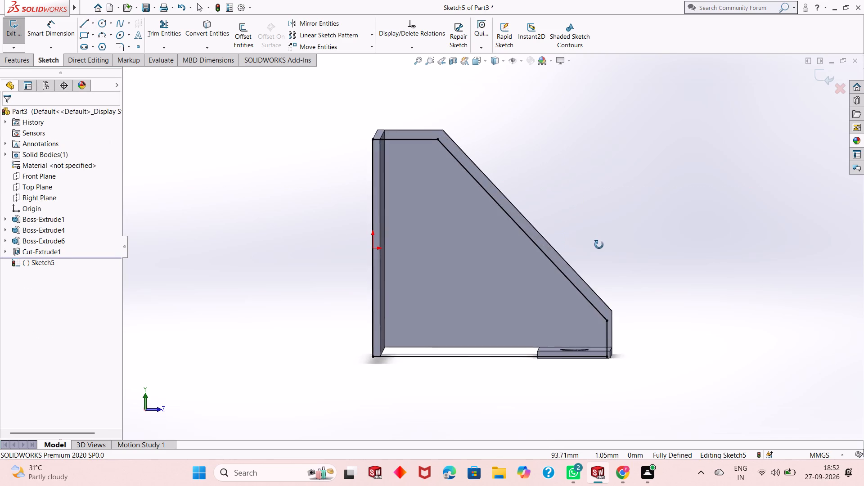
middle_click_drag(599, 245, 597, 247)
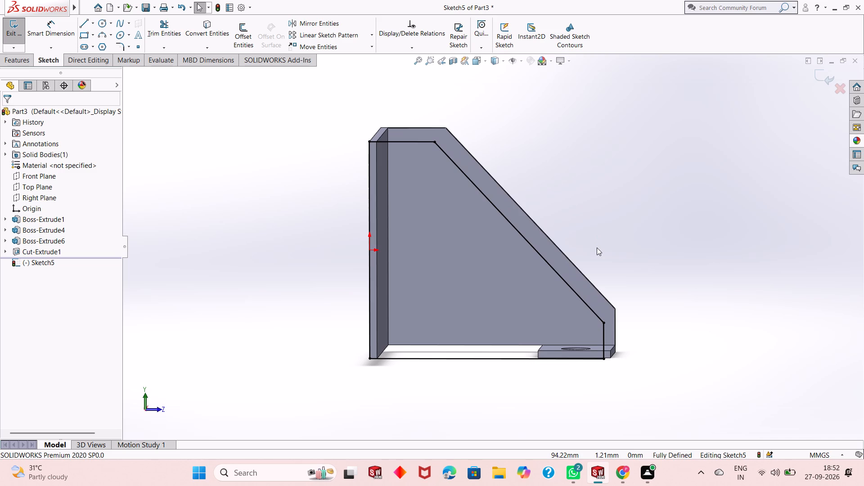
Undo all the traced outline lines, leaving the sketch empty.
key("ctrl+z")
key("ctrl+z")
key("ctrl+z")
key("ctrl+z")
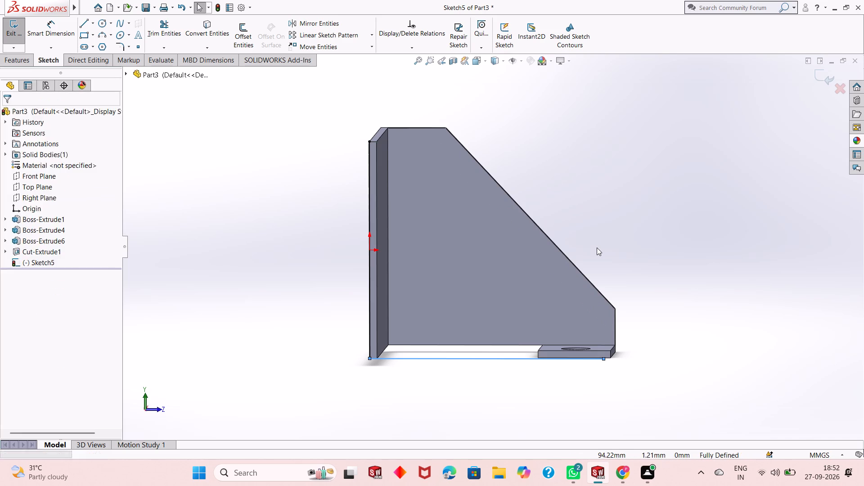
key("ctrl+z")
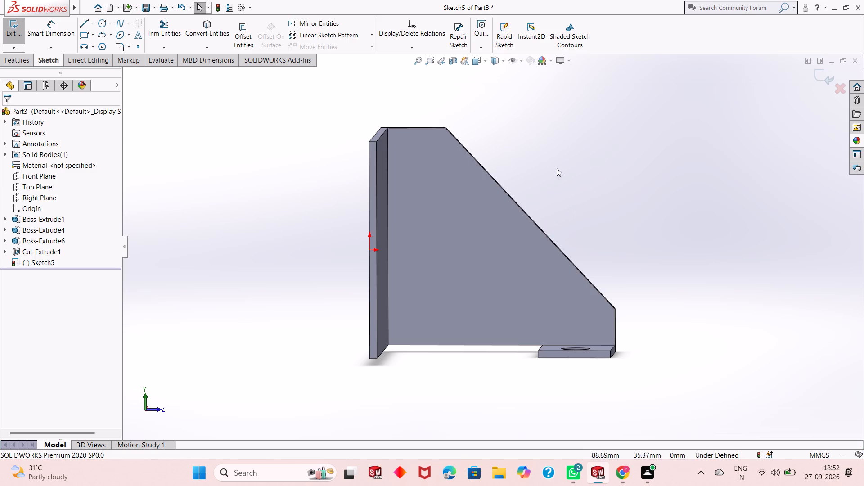
Convert Sketch2, the profile of Boss-Extrude4, into the open sketch with Convert Entities.
left_click(374, 174)
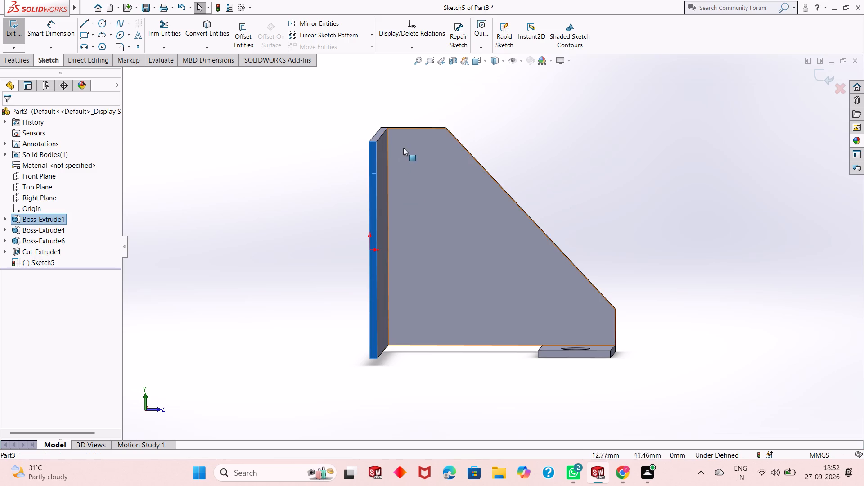
key("Escape")
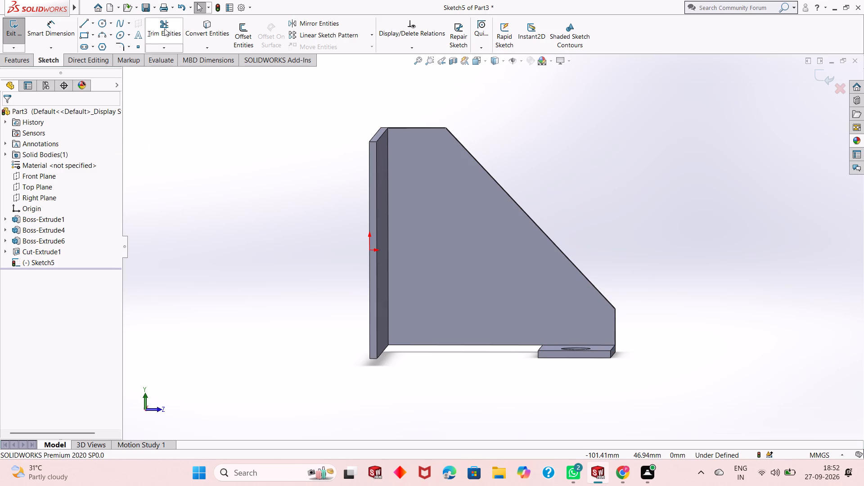
left_click(211, 33)
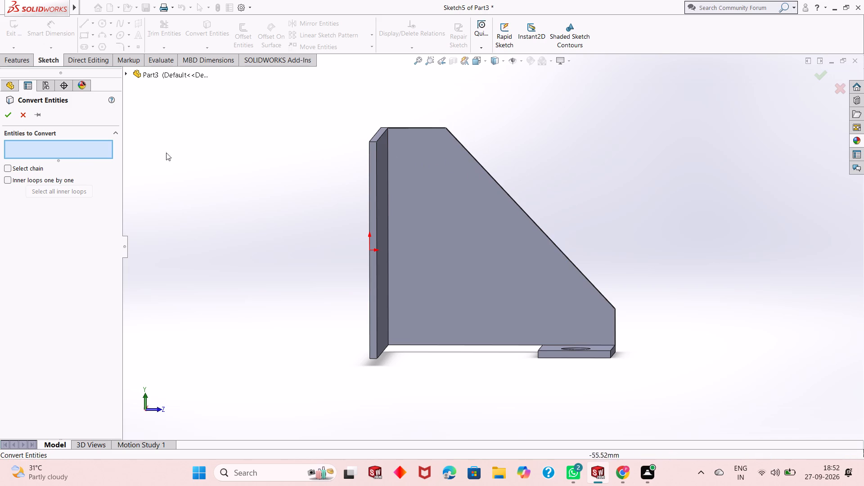
left_click(148, 73)
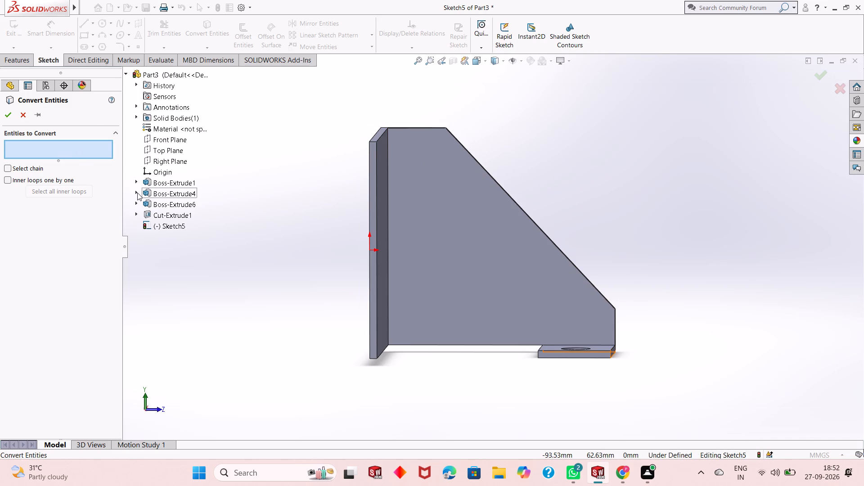
left_click(137, 193)
left_click(160, 202)
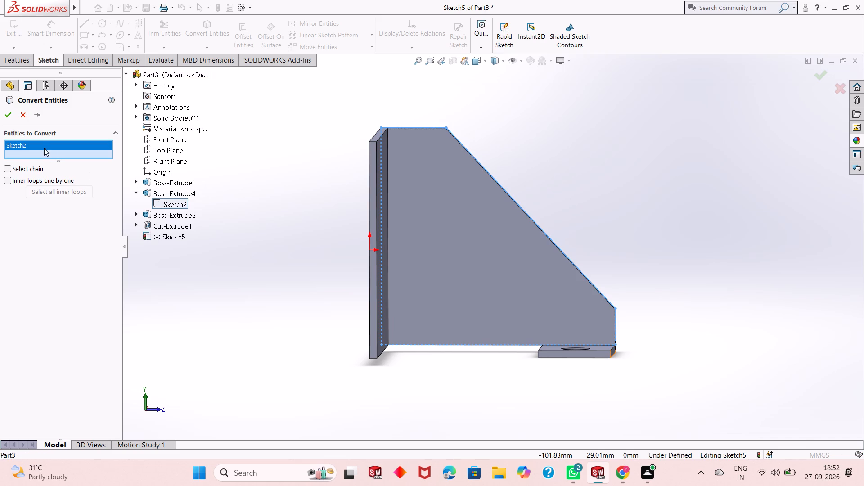
left_click(13, 120)
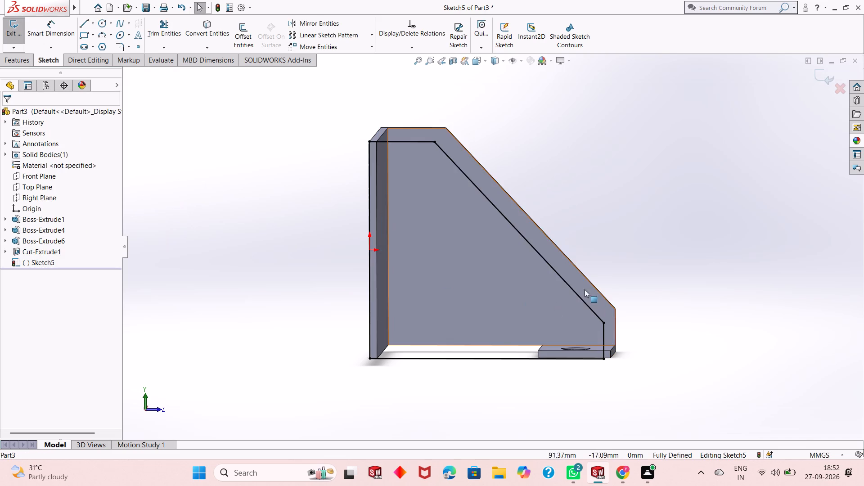
Extrude the converted profile 3 mm blind in the reversed direction, inward over the plate, as a second sloped side wall.
middle_click_drag(658, 315, 606, 337)
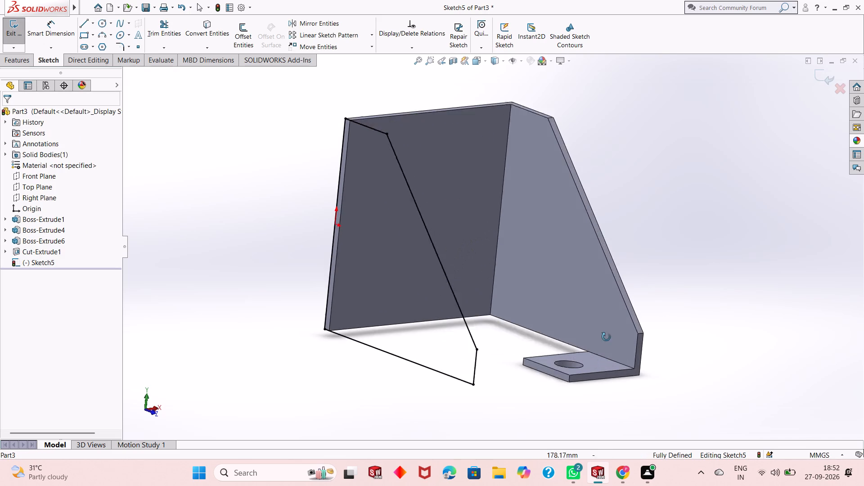
middle_click_drag(606, 337, 606, 339)
scroll(596, 334, "up", 2)
middle_click_drag(588, 253, 559, 264)
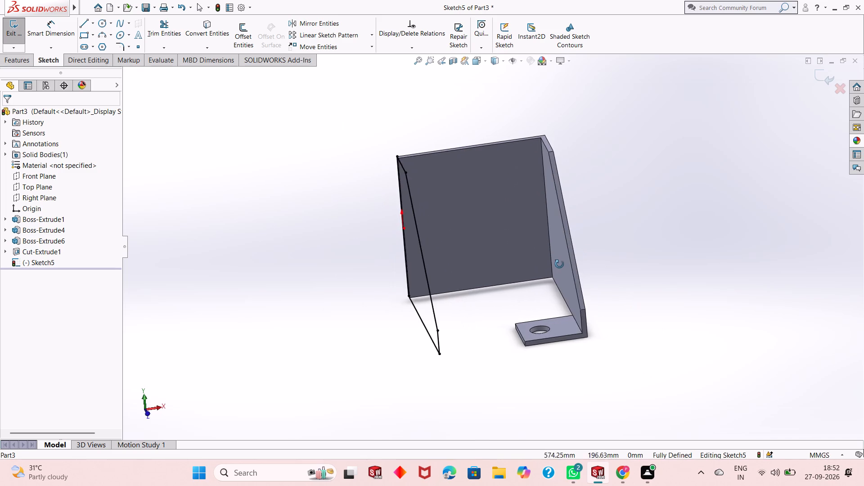
middle_click_drag(559, 264, 629, 238)
scroll(393, 231, "down", 2)
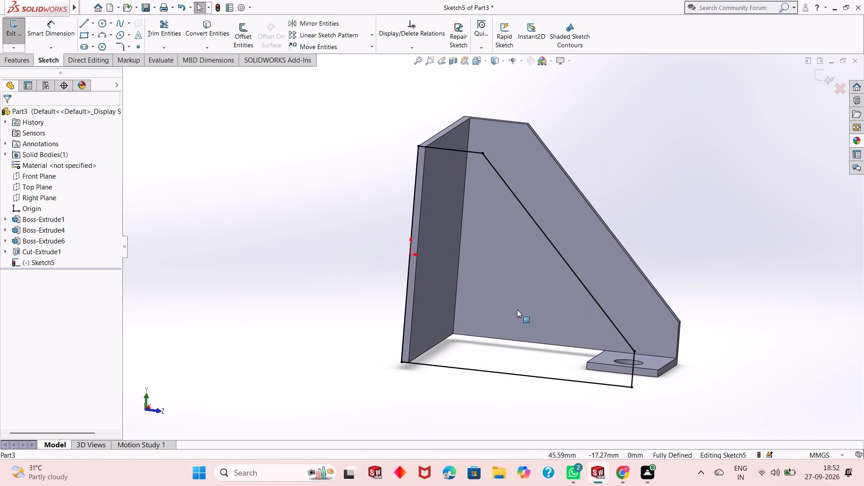
scroll(519, 315, "up", 1)
middle_click_drag(701, 305, 664, 313)
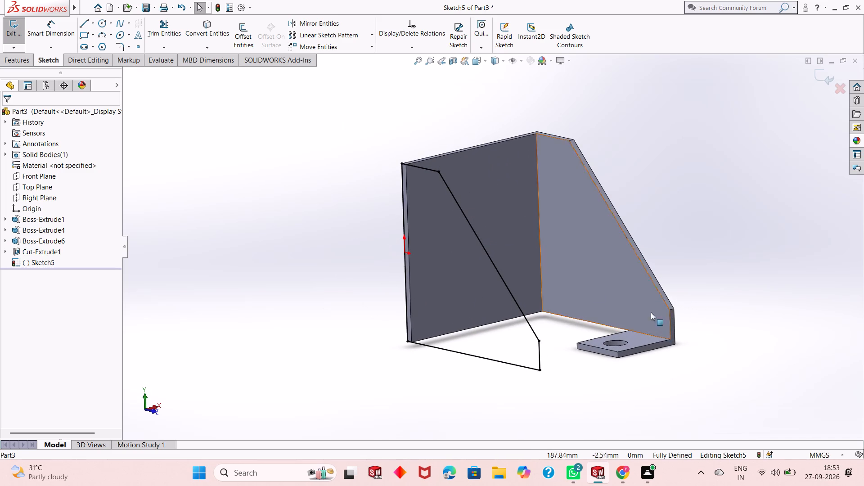
left_click(9, 58)
left_click(16, 36)
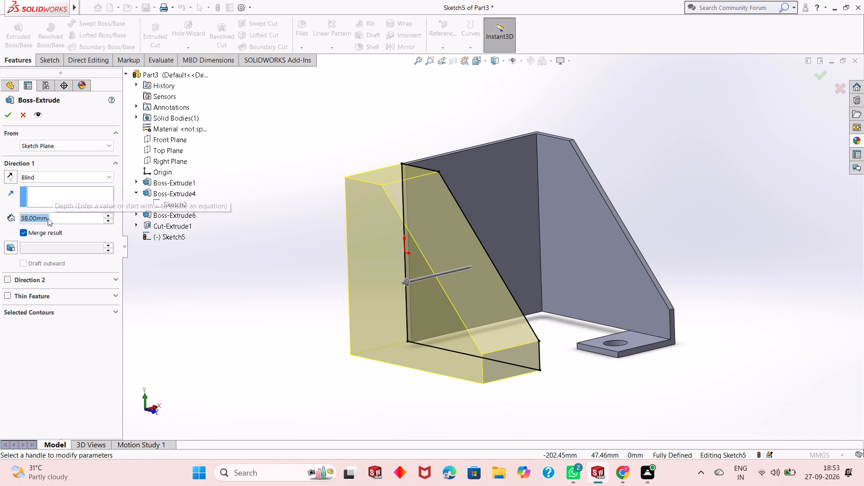
key("3")
key("Return")
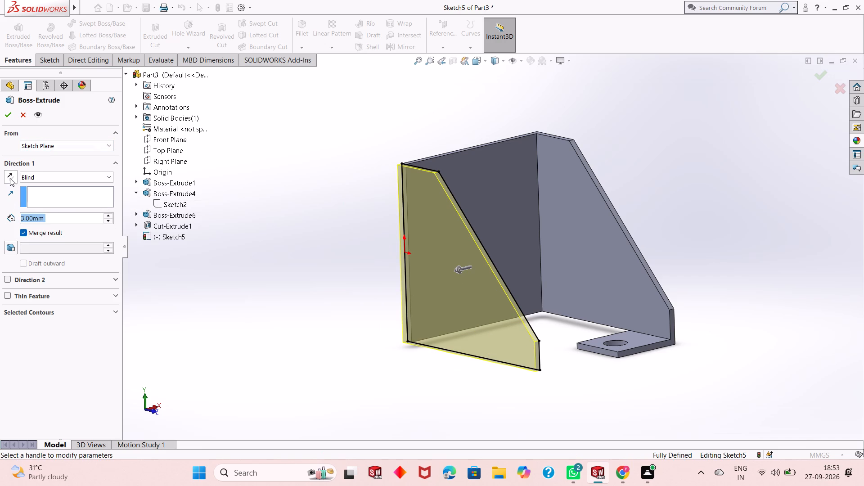
left_click(10, 178)
left_click(12, 116)
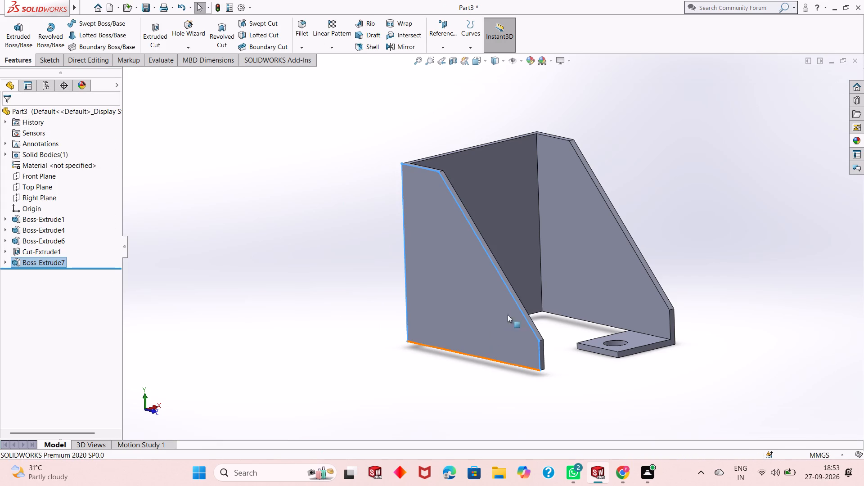
Examine the bracket with both sloped side walls from several angles.
scroll(512, 310, "down", 1)
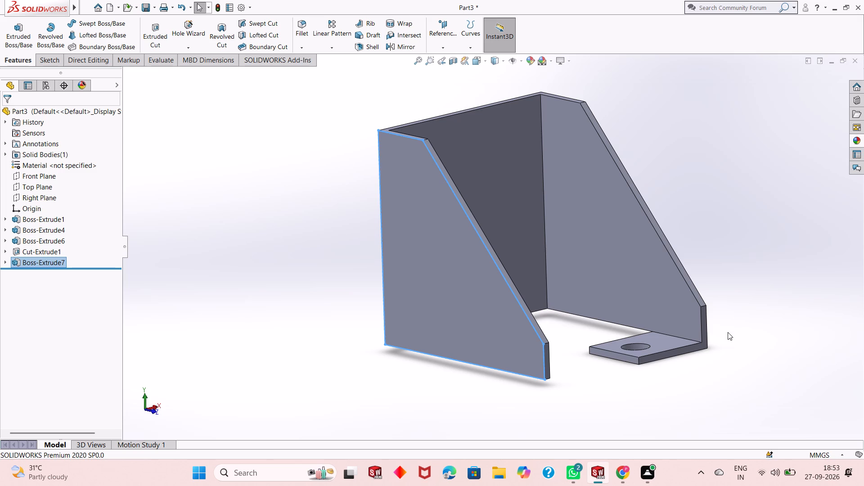
middle_click_drag(719, 356, 666, 361)
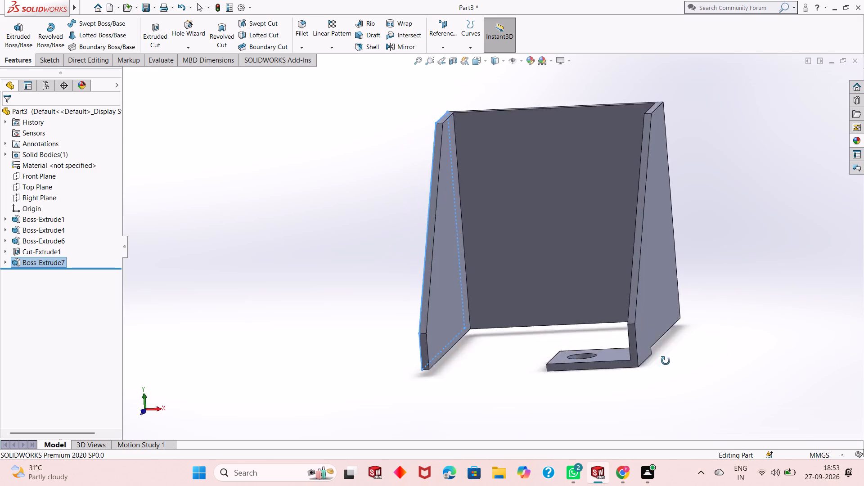
middle_click_drag(666, 361, 699, 331)
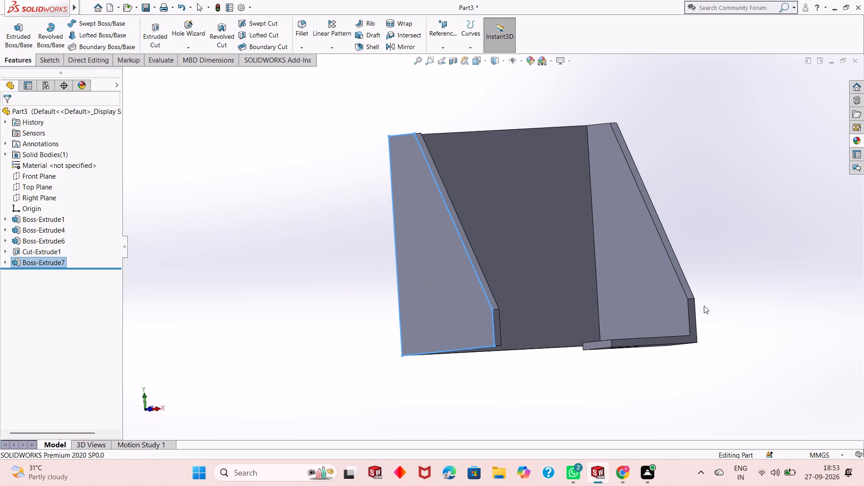
left_click(705, 253)
middle_click_drag(608, 247, 628, 288)
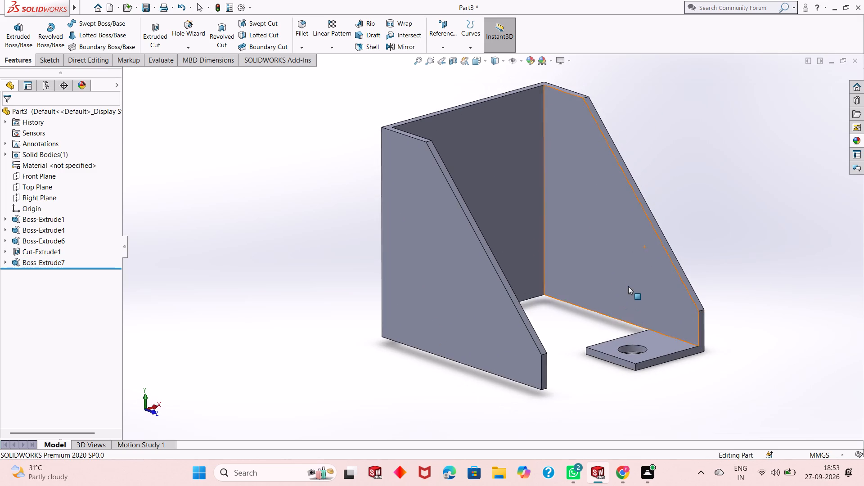
scroll(628, 286, "up", 1)
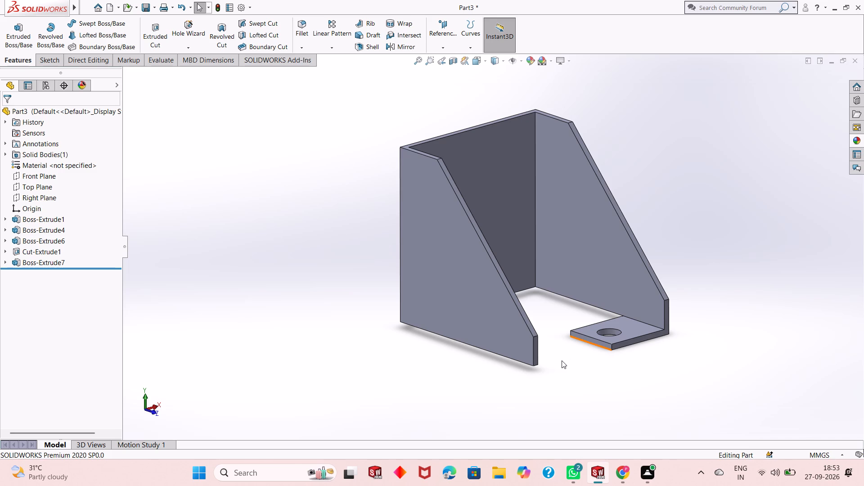
Start a sketch on the second side wall's outer face and convert Sketch3, the tab profile of Boss-Extrude6, into it.
left_click(510, 346)
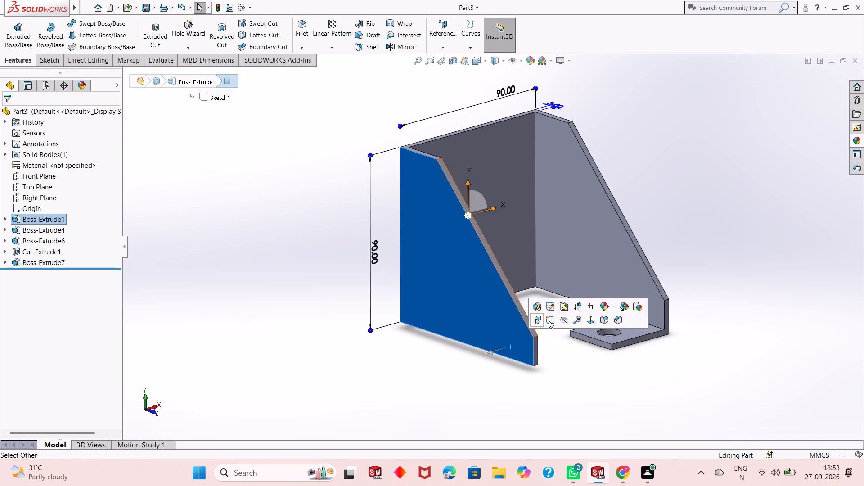
left_click(549, 320)
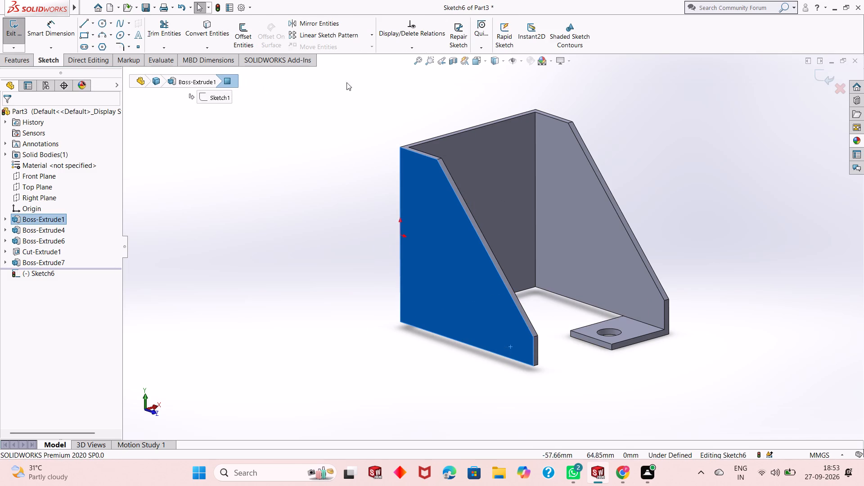
key("Escape")
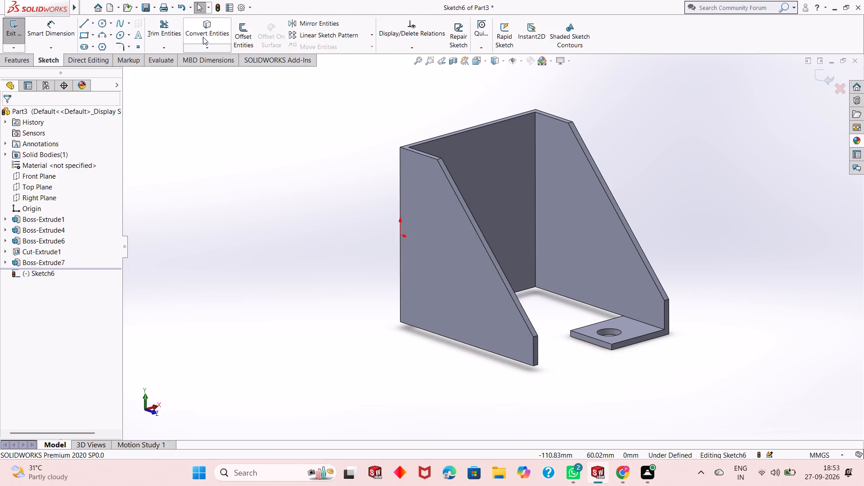
left_click(203, 37)
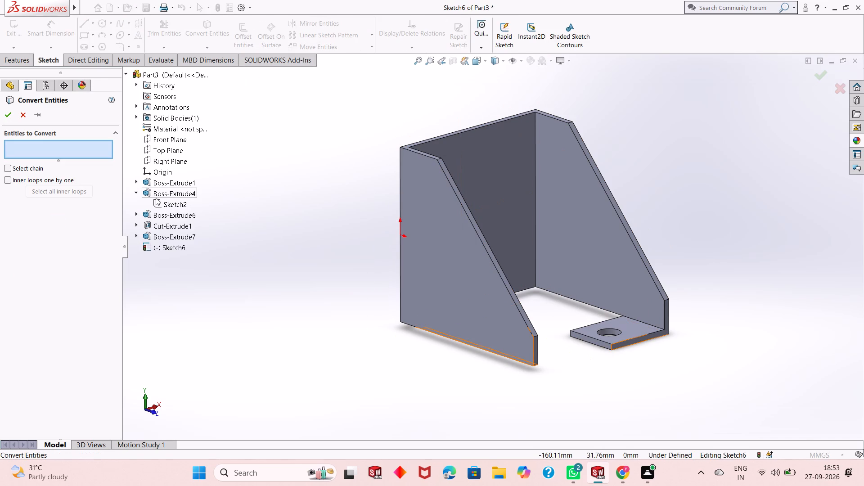
left_click(137, 192)
left_click(136, 203)
left_click(167, 216)
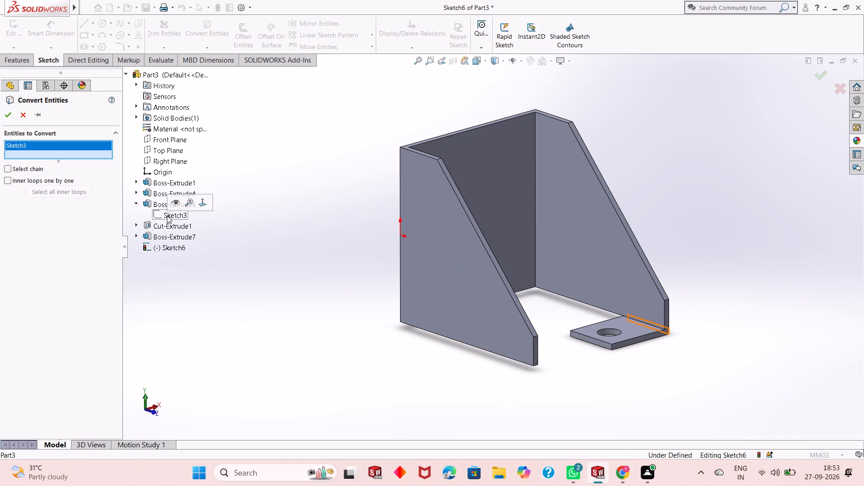
left_click(2, 112)
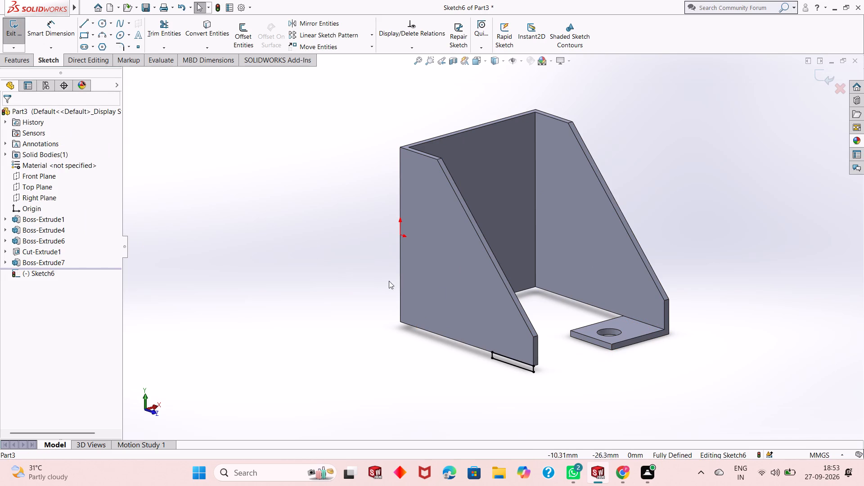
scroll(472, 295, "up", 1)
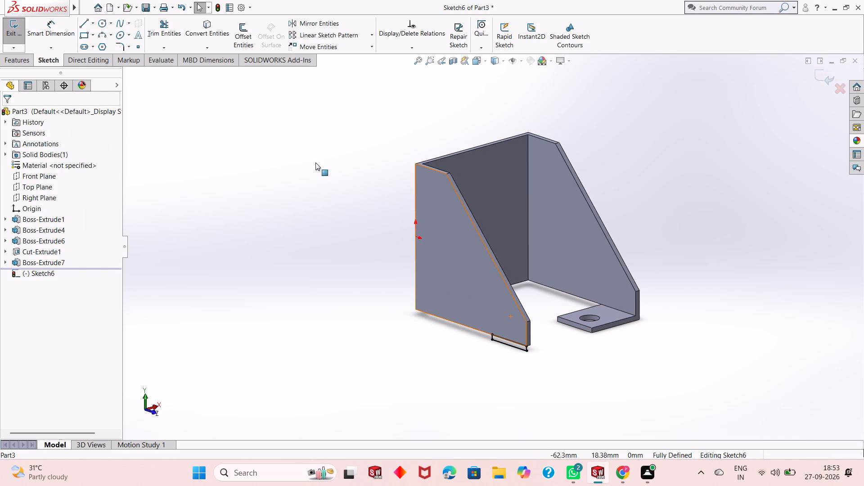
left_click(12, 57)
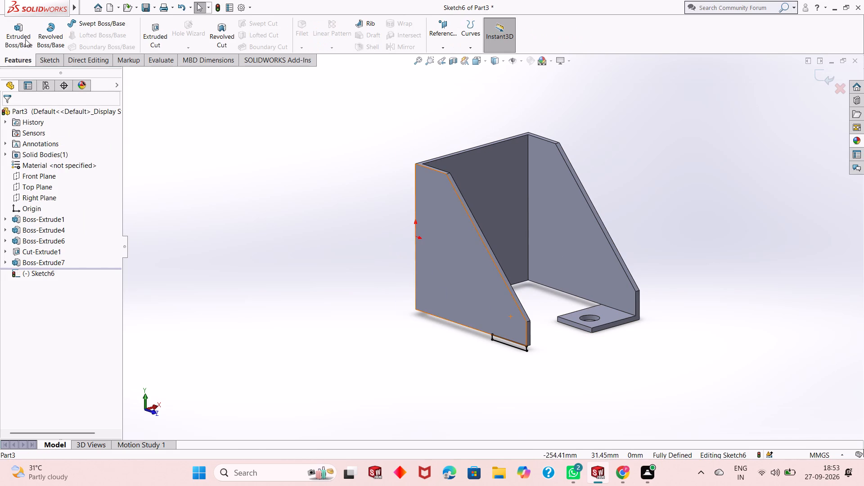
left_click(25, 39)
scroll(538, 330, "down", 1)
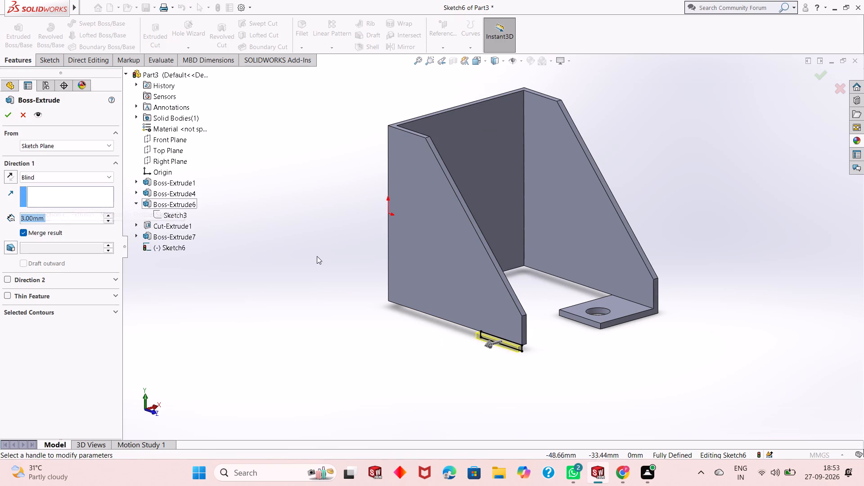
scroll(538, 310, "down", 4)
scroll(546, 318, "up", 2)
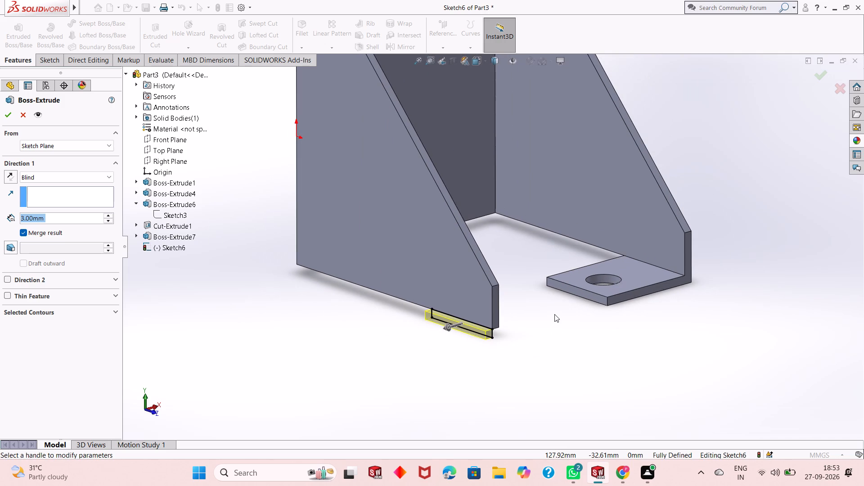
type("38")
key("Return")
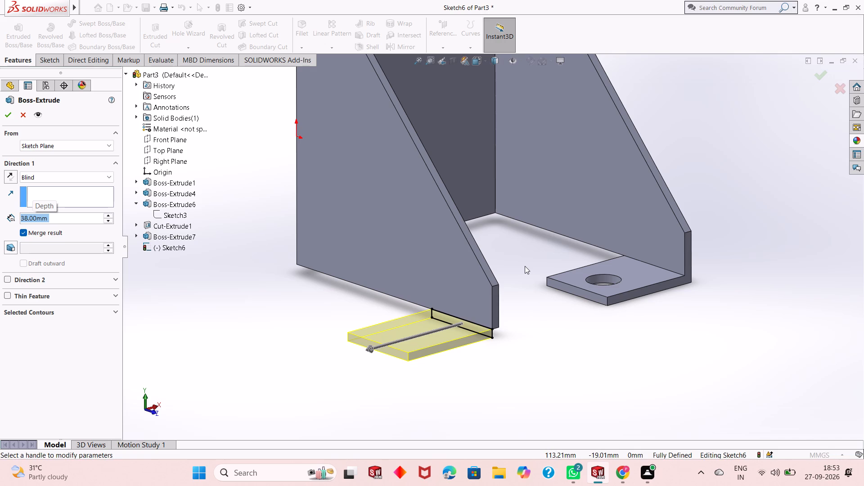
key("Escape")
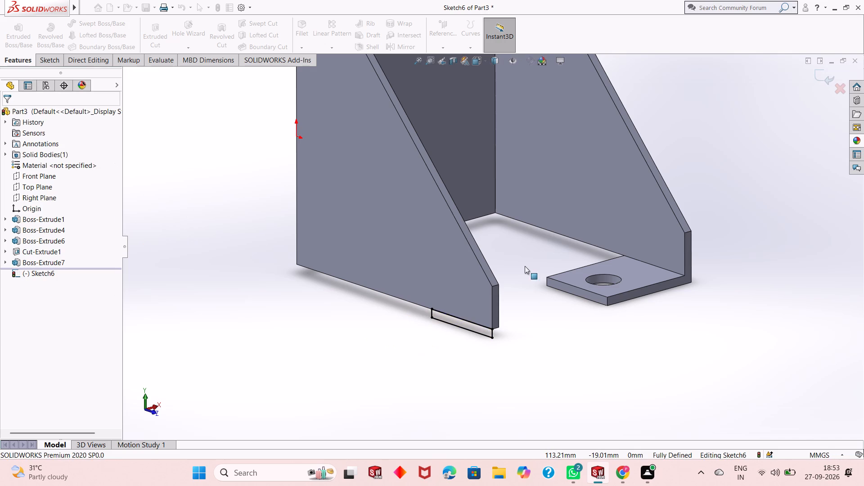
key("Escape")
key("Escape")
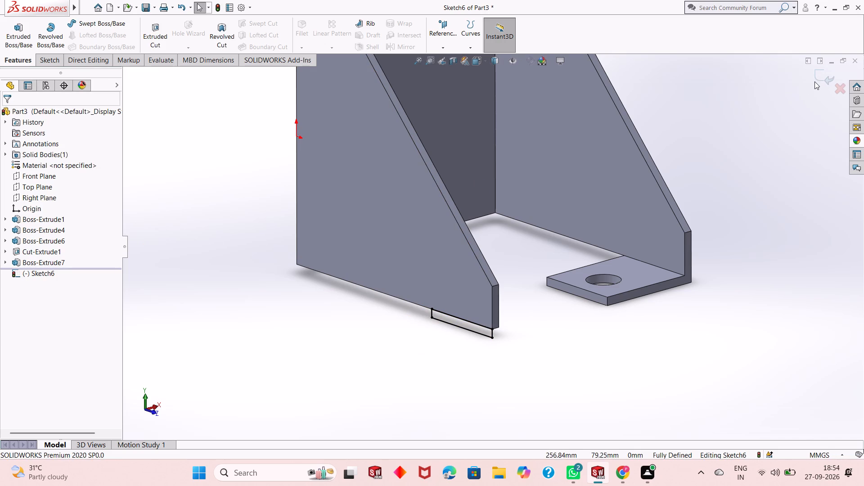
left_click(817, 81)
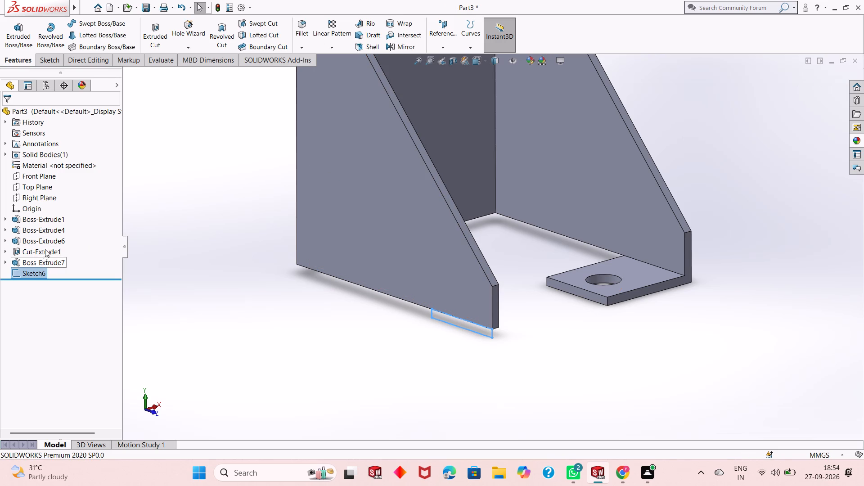
Check the extrusion direction and depth settings of the existing tab, Boss-Extrude6.
right_click(66, 243)
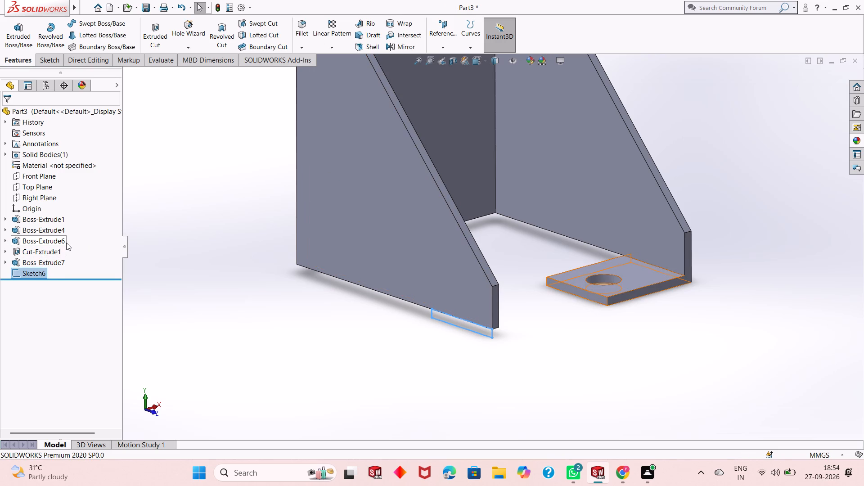
left_click(76, 222)
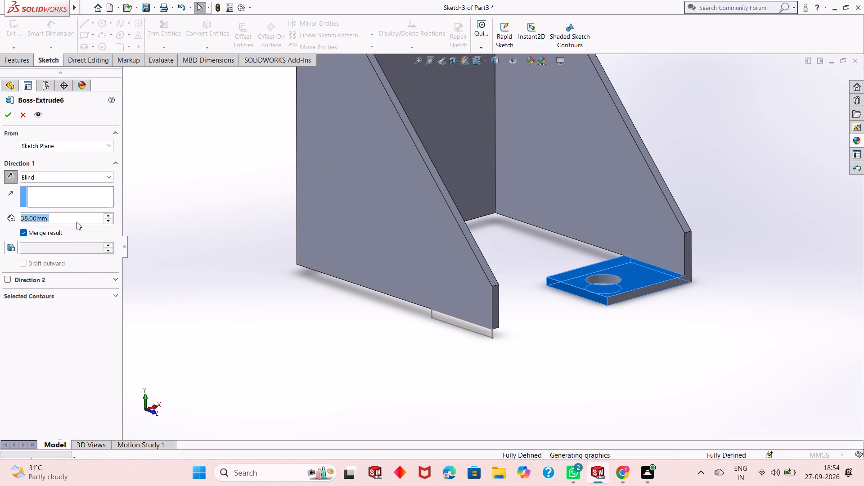
key("Escape")
key("Escape")
key("Escape")
key("Escape")
key("Escape")
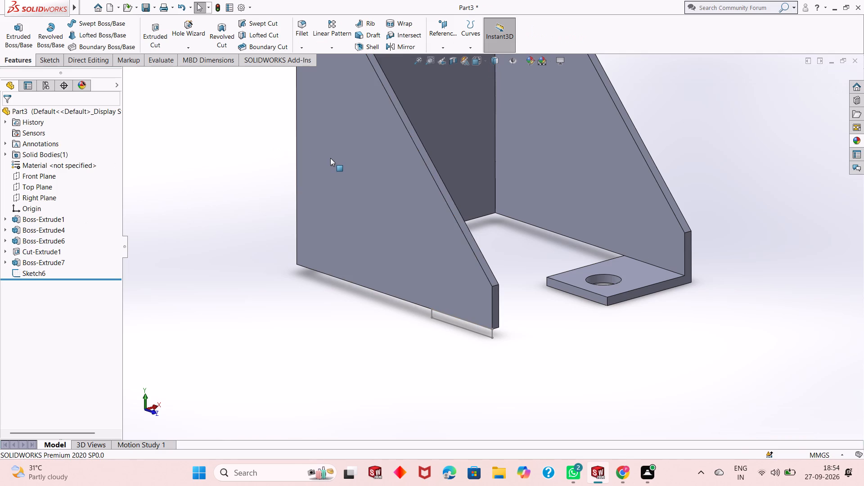
key("Escape")
key("Escape")
key("Escape")
Reopen Sketch6, the converted tab profile under the second side wall, and start a blind boss extrusion from it.
left_click(40, 274)
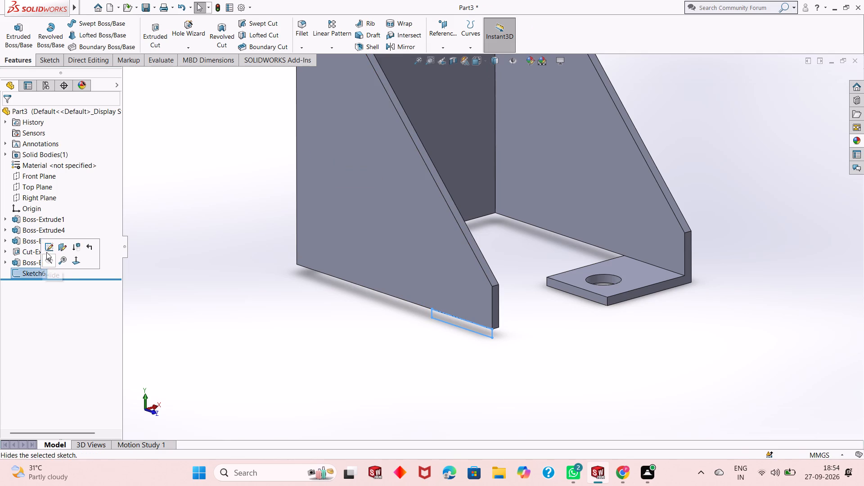
left_click(49, 249)
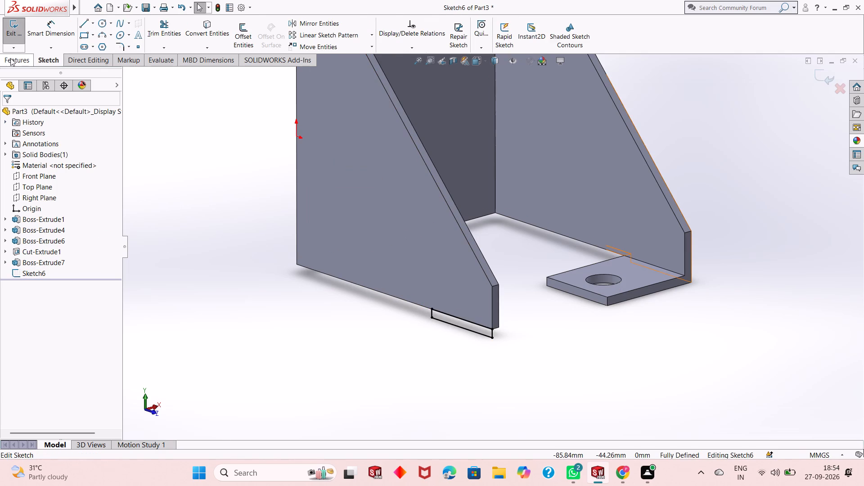
left_click(10, 58)
left_click(16, 42)
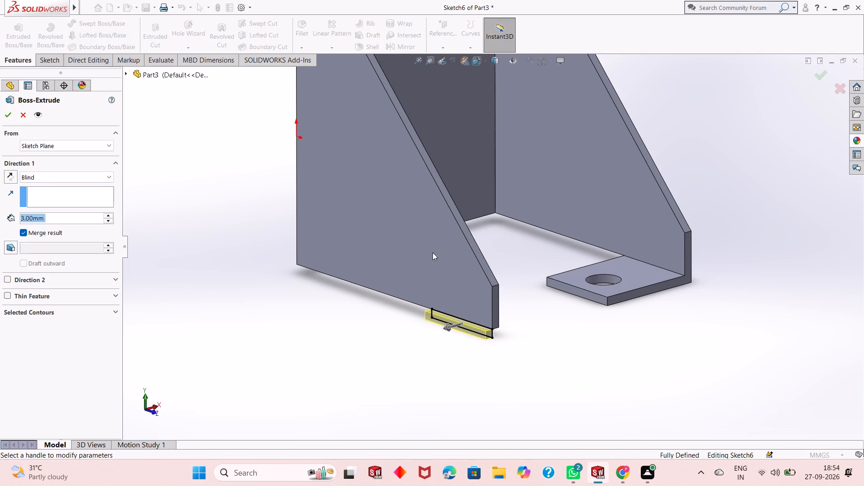
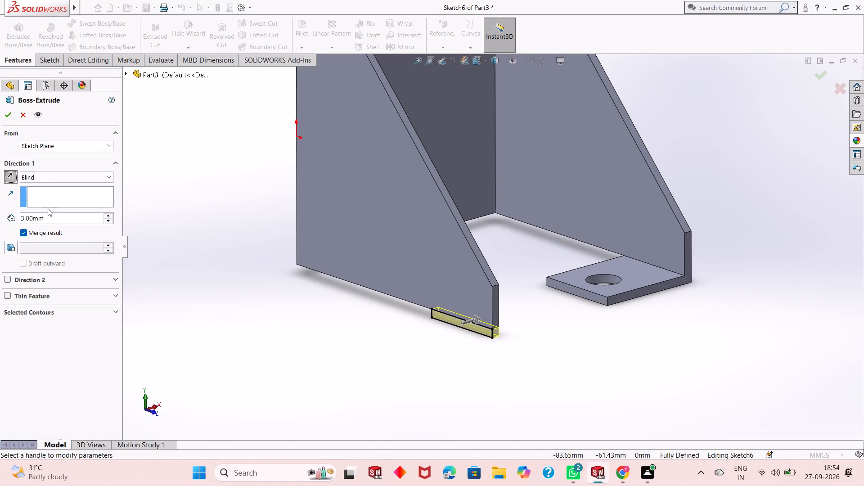
Extrude the converted tab profile under the second side wall to a blind depth of 38 mm.
left_click(48, 214)
double_click(48, 216)
type("38")
key("Return")
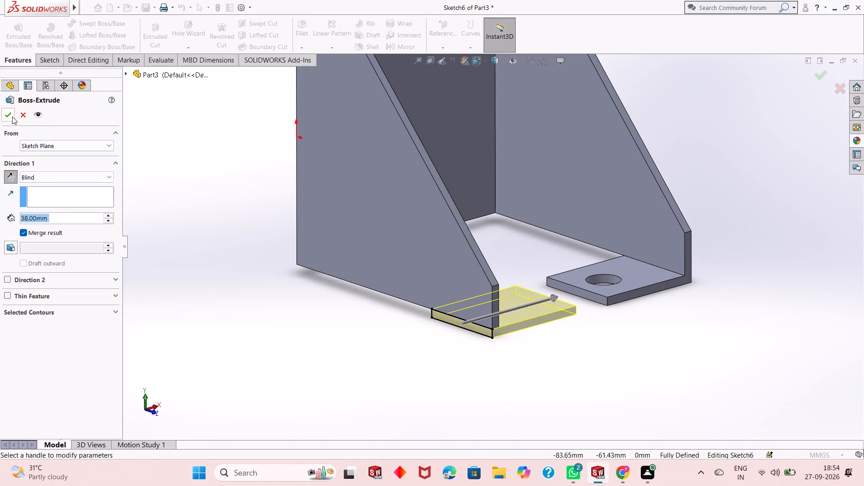
left_click(12, 117)
Examine the two bottom tabs and the gap between them from several angles.
middle_click_drag(709, 340, 670, 413)
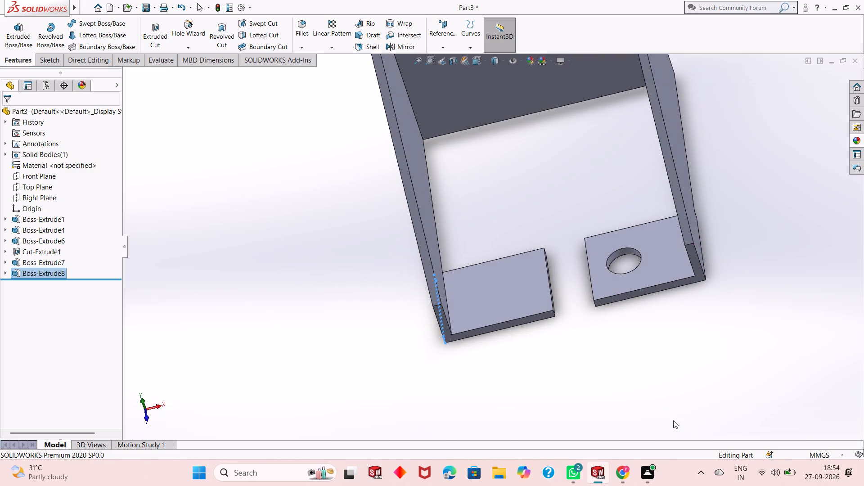
middle_click_drag(515, 295, 503, 217)
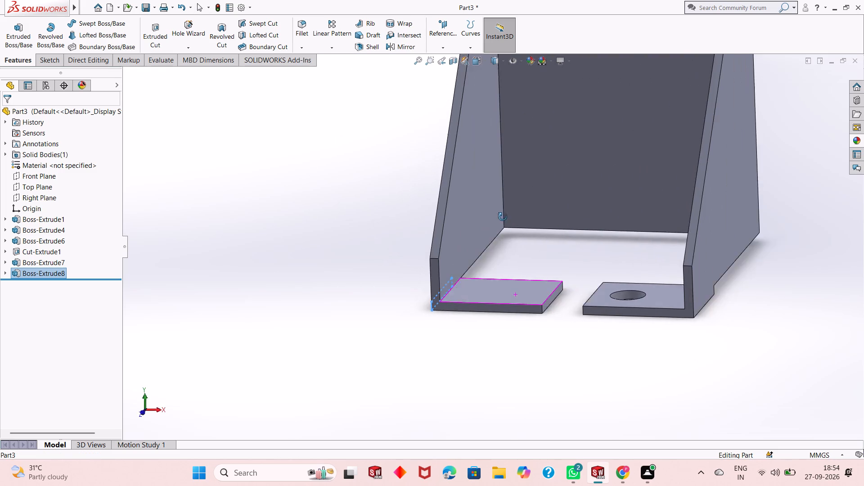
middle_click_drag(503, 217, 490, 268)
middle_click_drag(618, 383, 618, 384)
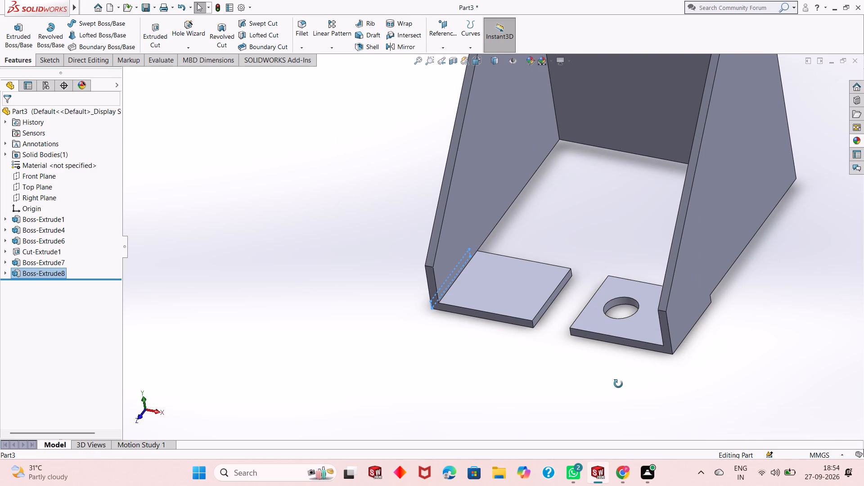
middle_click_drag(618, 384, 630, 381)
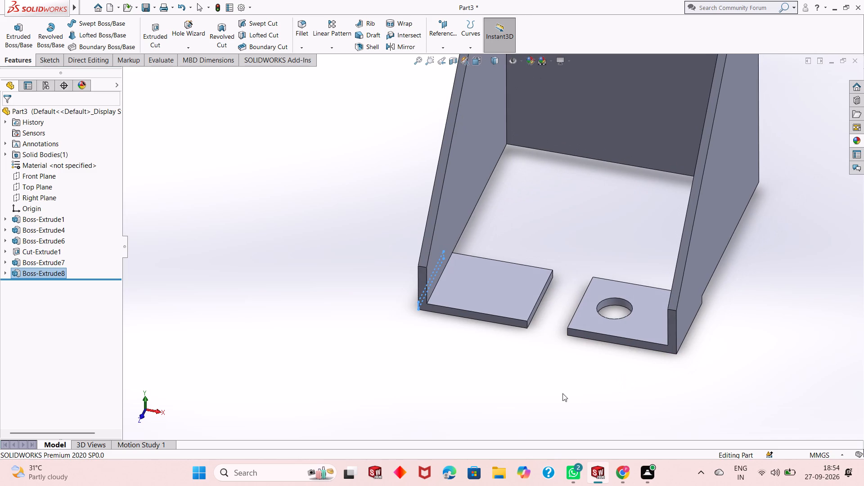
middle_click_drag(552, 357, 550, 405)
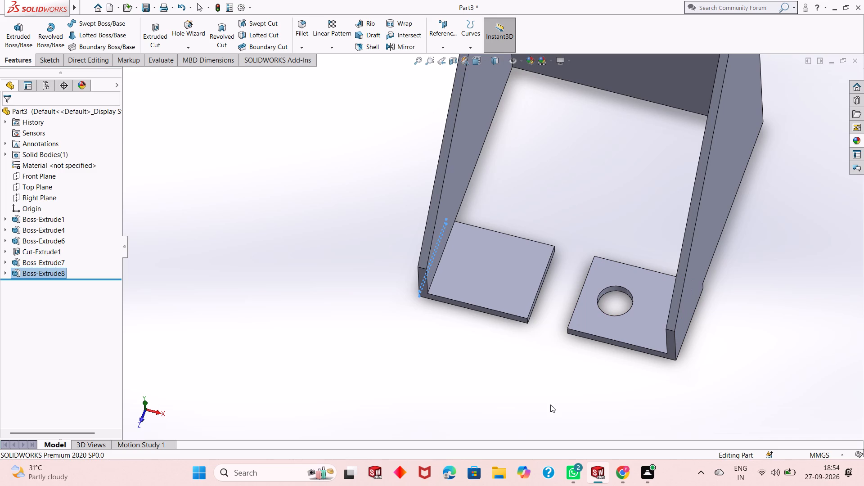
middle_click_drag(554, 361, 541, 272)
scroll(523, 270, "up", 2)
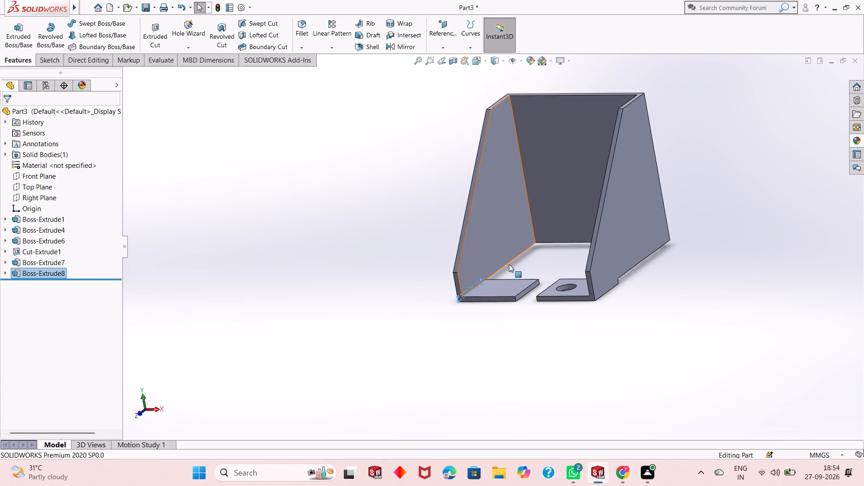
scroll(509, 264, "up", 2)
middle_click_drag(660, 224, 651, 317)
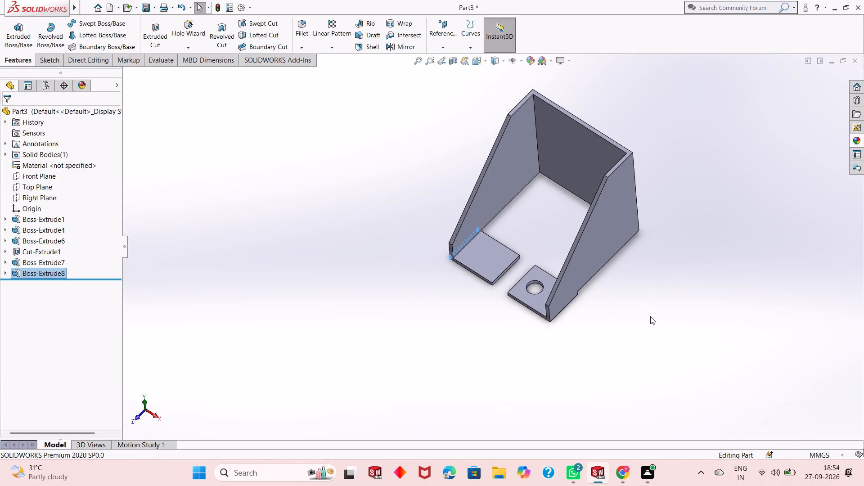
middle_click_drag(613, 328, 607, 307)
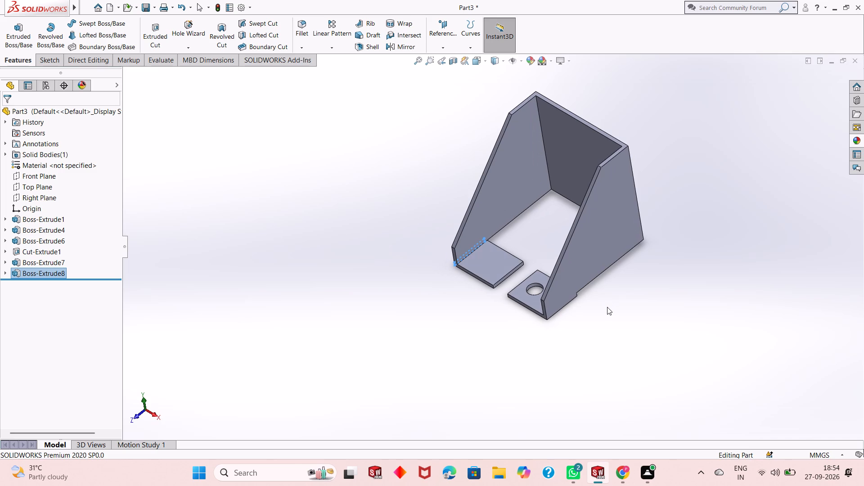
scroll(469, 224, "down", 1)
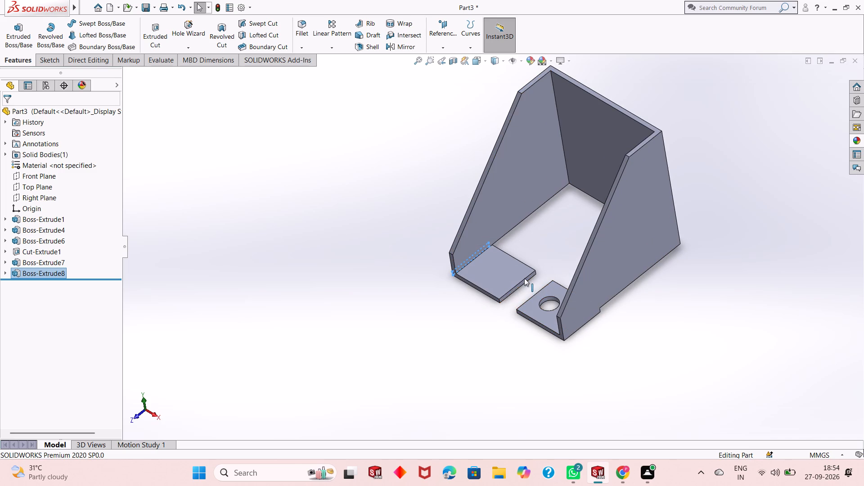
scroll(524, 278, "down", 1)
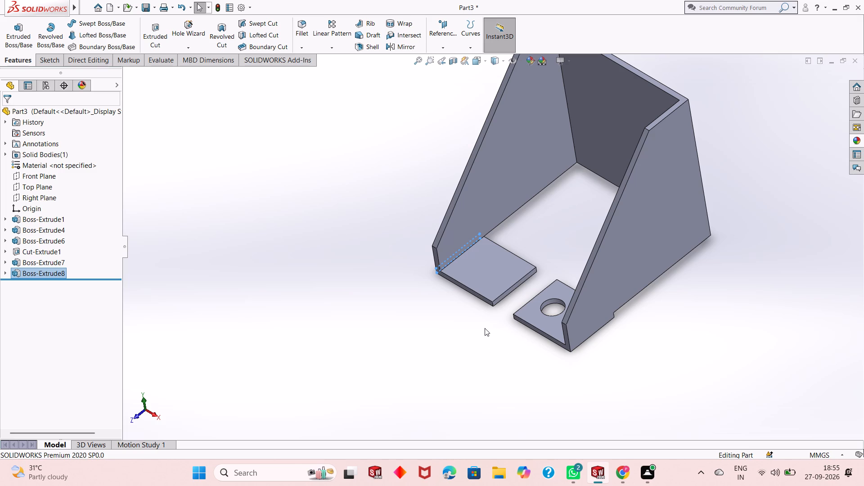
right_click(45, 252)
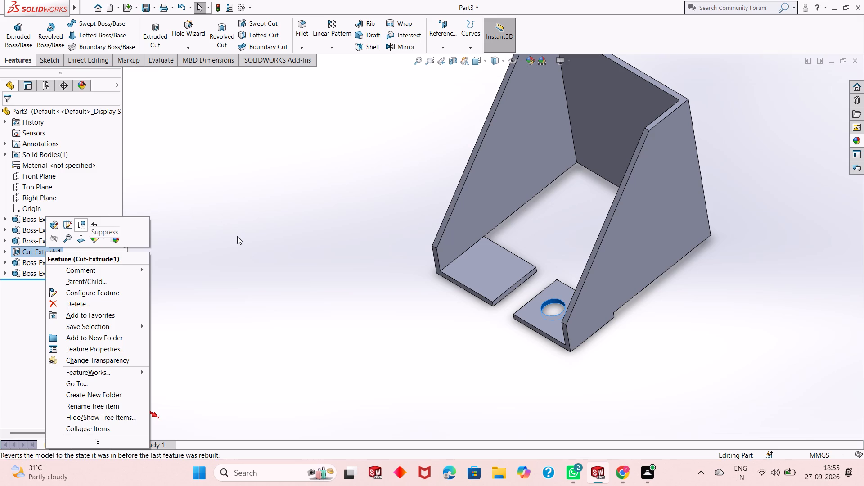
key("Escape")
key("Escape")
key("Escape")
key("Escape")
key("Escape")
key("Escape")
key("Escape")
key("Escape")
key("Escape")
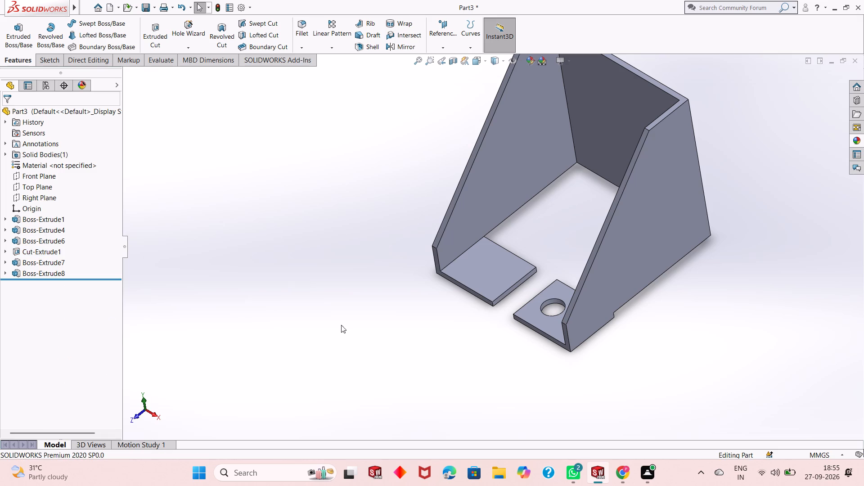
Delete the tab's hole feature, Cut-Extrude1, together with its leftover circle sketch, Sketch4.
scroll(534, 305, "down", 3)
scroll(526, 244, "down", 2)
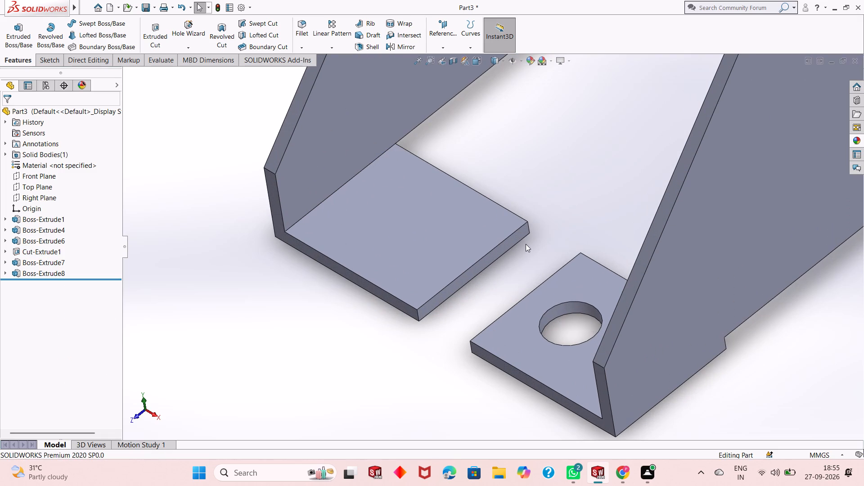
scroll(526, 244, "down", 1)
scroll(525, 244, "up", 7)
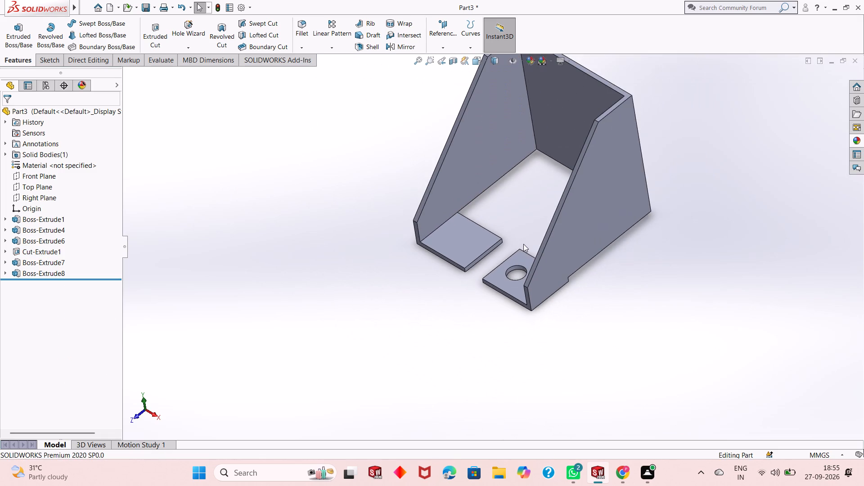
scroll(523, 244, "up", 1)
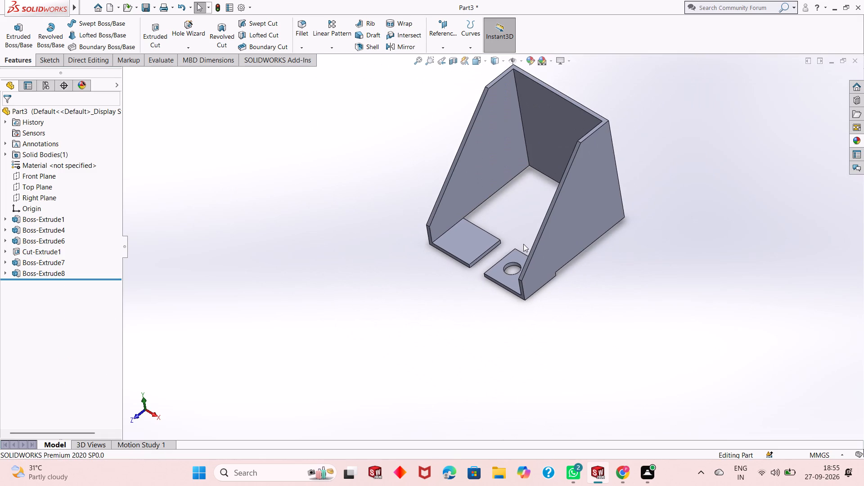
scroll(523, 244, "down", 1)
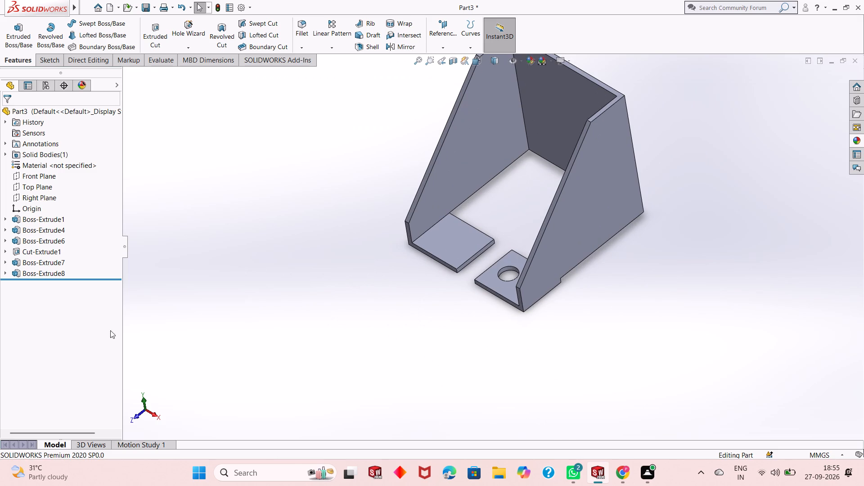
right_click(43, 250)
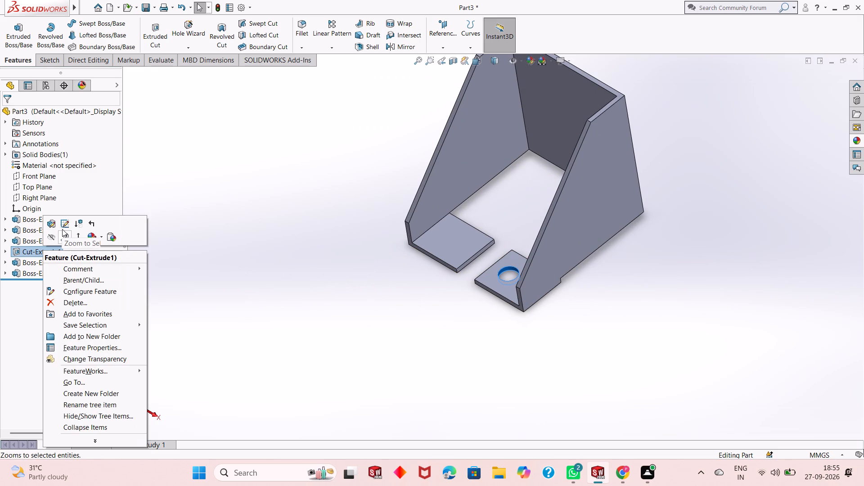
left_click(67, 300)
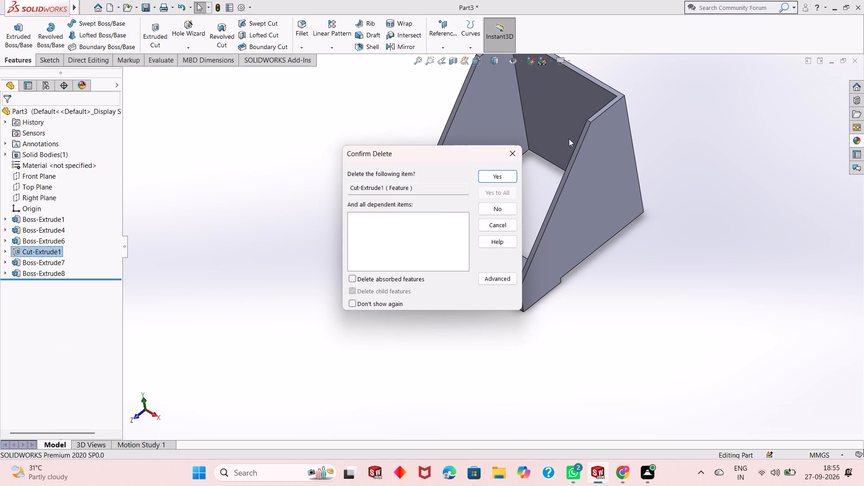
left_click_drag(506, 170, 505, 175)
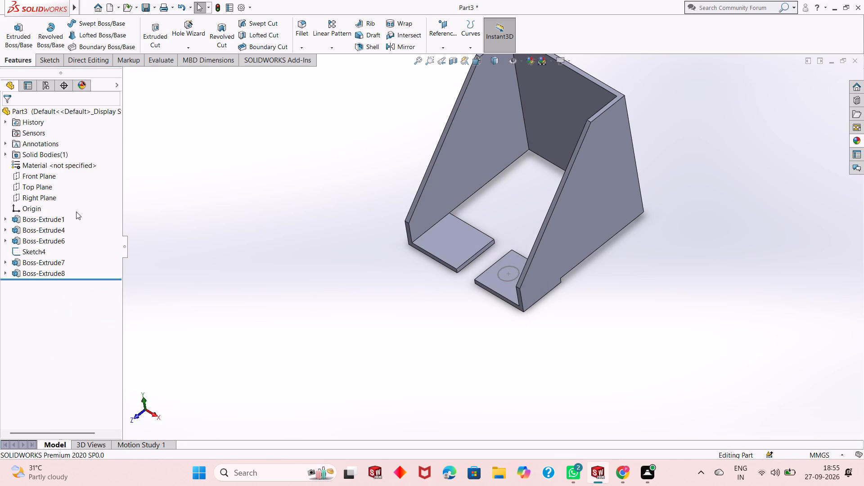
right_click(40, 250)
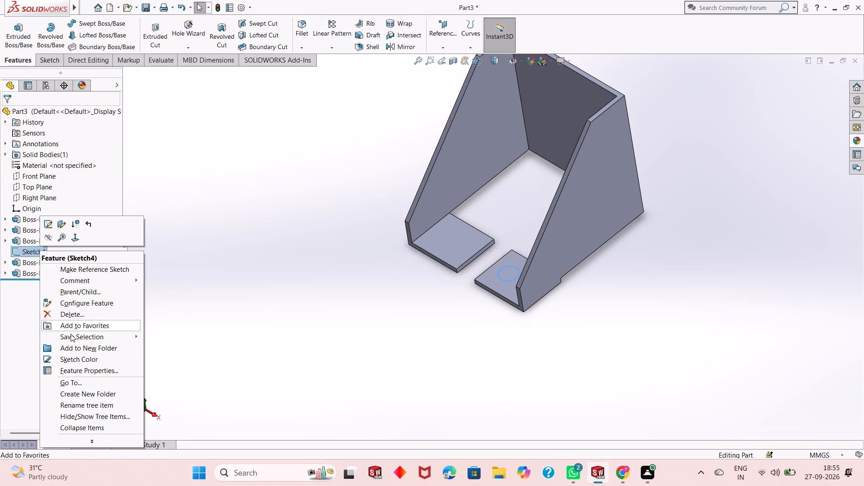
left_click(83, 312)
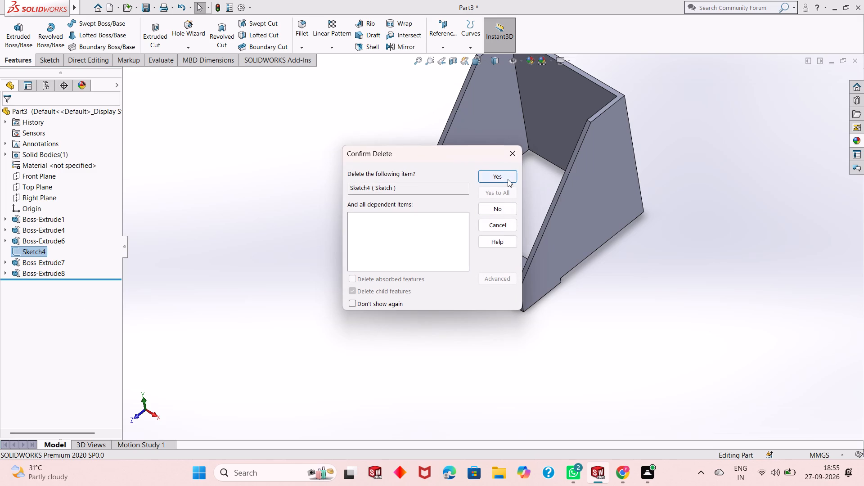
left_click(508, 179)
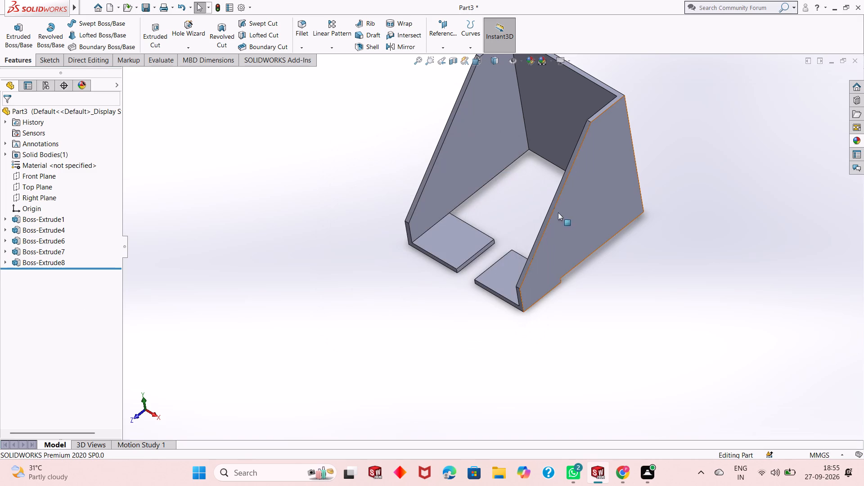
Set the extrusion depth of the first tab, Boss-Extrude6, to 35 mm.
left_click(62, 243)
left_click(72, 219)
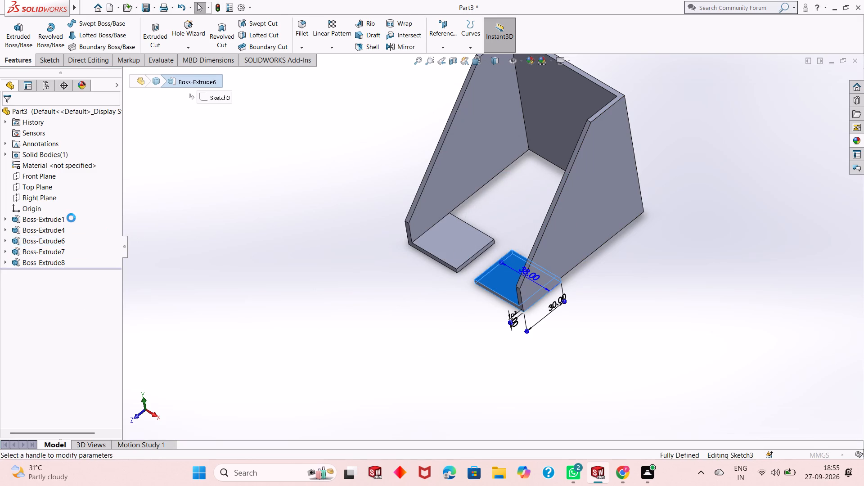
type("35")
key("Return")
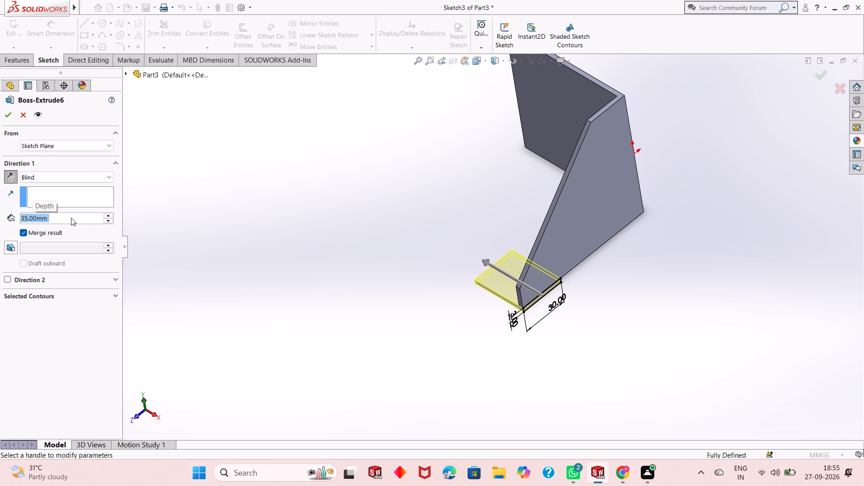
left_click(9, 117)
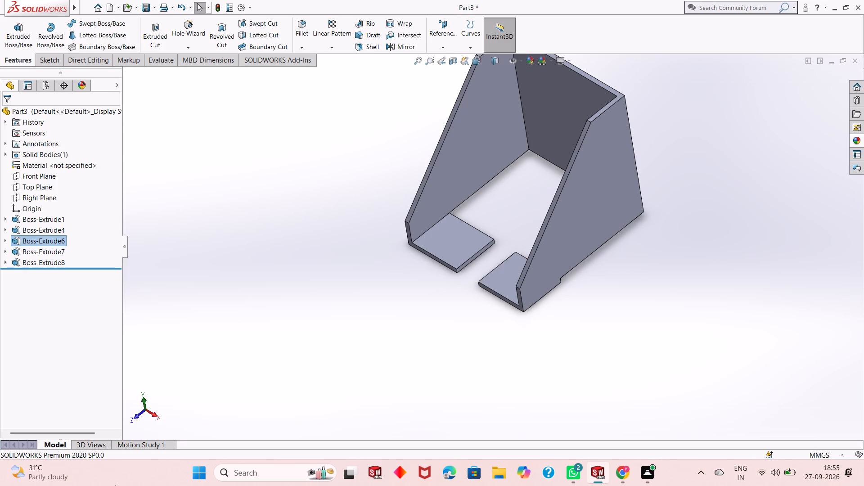
Set the extrusion depth of the second tab, Boss-Extrude8, to 35 mm.
left_click(58, 256)
left_click(58, 261)
left_click(66, 234)
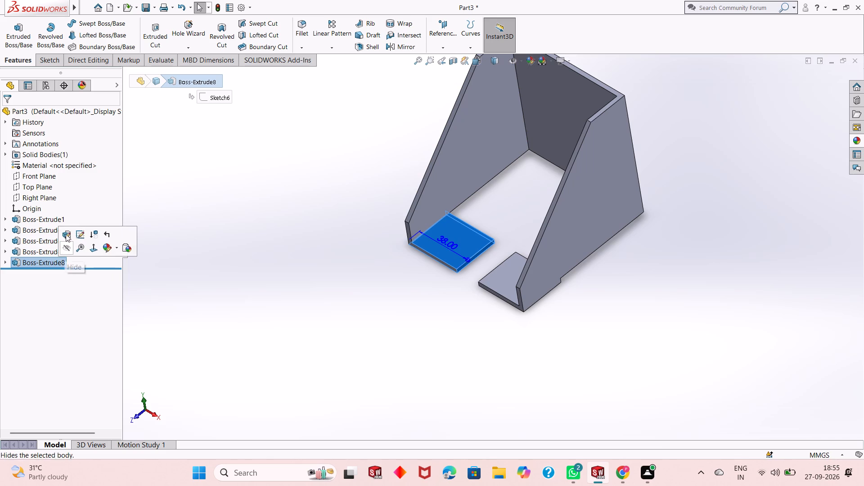
type("35")
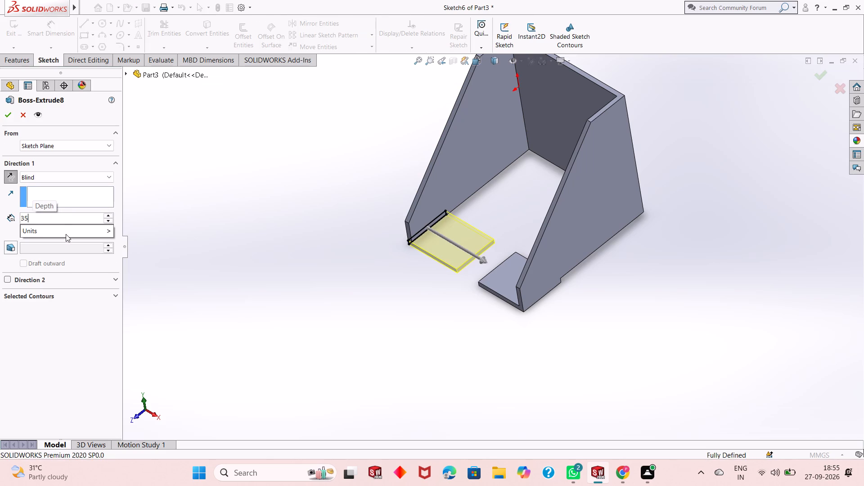
key("Return")
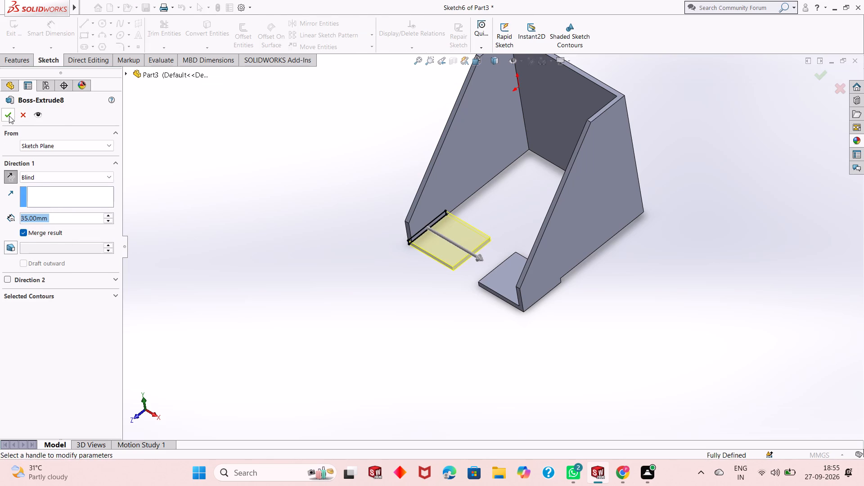
left_click(9, 116)
Start a sketch on the top face of the Boss-Extrude6 tab and draw a circle of about 7.7 mm radius near its middle.
middle_click_drag(485, 292, 496, 266)
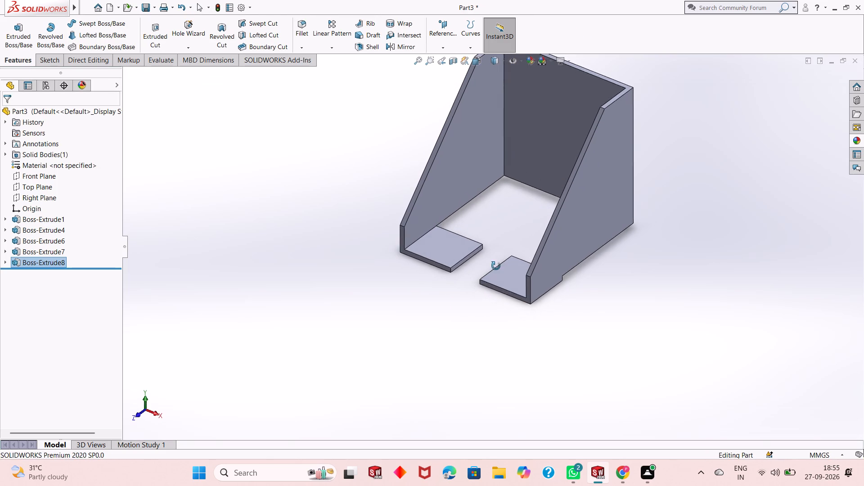
middle_click_drag(496, 266, 495, 289)
scroll(496, 268, "down", 1)
left_click(504, 282)
left_click(540, 255)
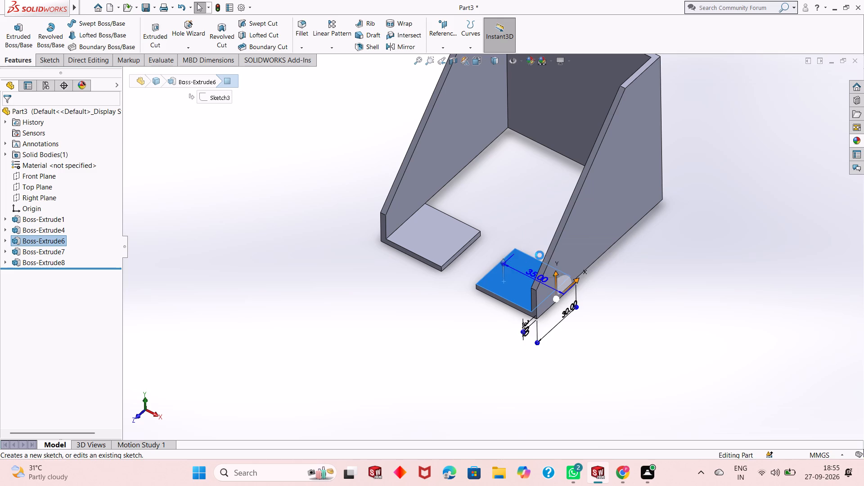
key("ctrl+8")
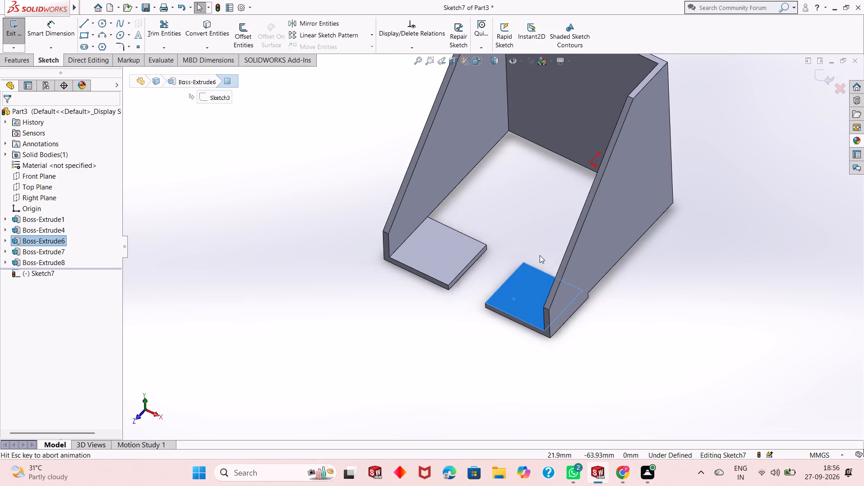
key("Escape")
scroll(504, 326, "up", 1)
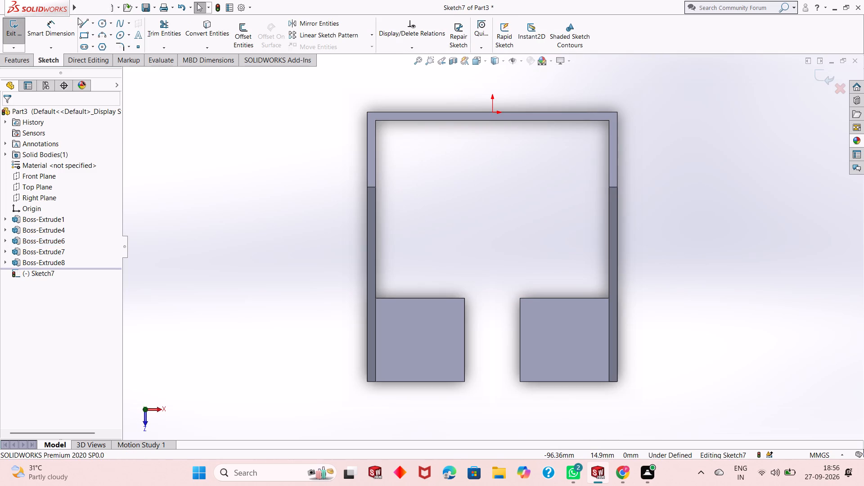
left_click(104, 21)
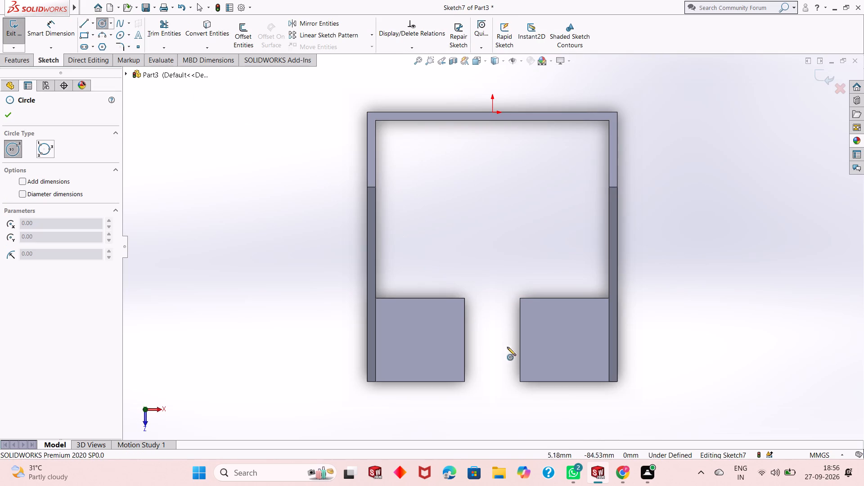
left_click(556, 336)
left_click(562, 357)
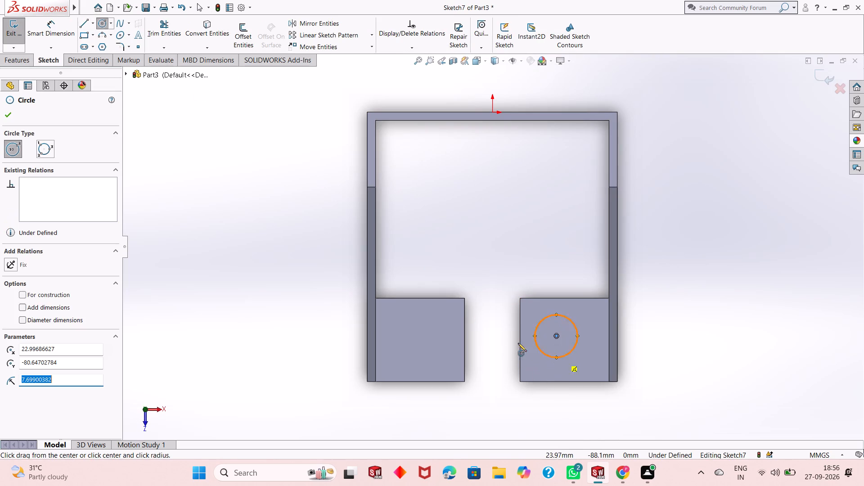
Draw a second circle of about 6.4 mm radius on the face of the other tab, Boss-Extrude8.
left_click(408, 332)
left_click(419, 318)
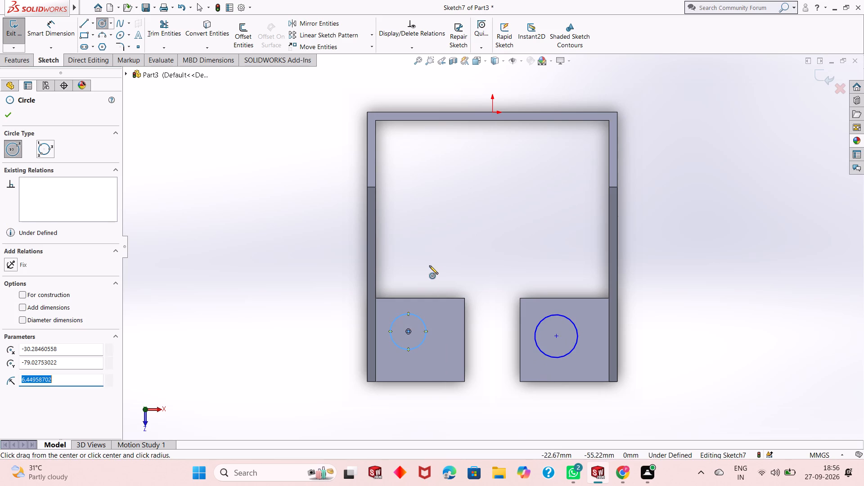
right_click(429, 265)
left_click(445, 274)
Dimension both tab circles to a diameter of 12 mm.
left_click(63, 32)
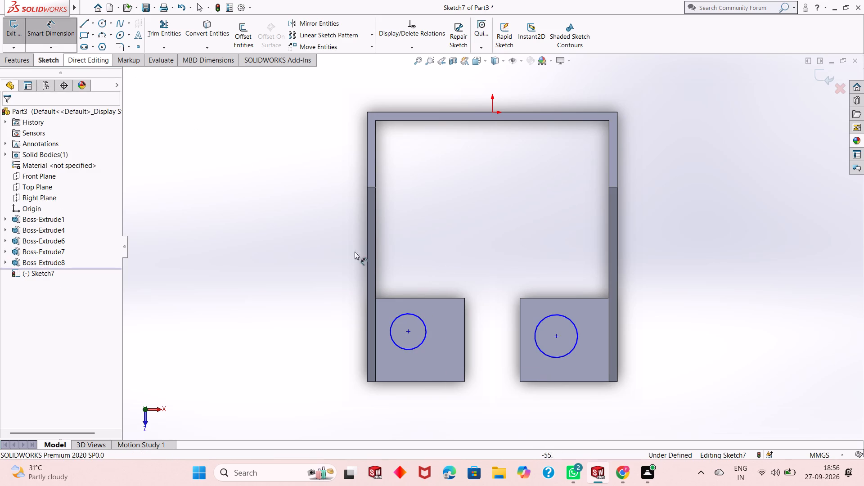
left_click(413, 352)
left_click(396, 343)
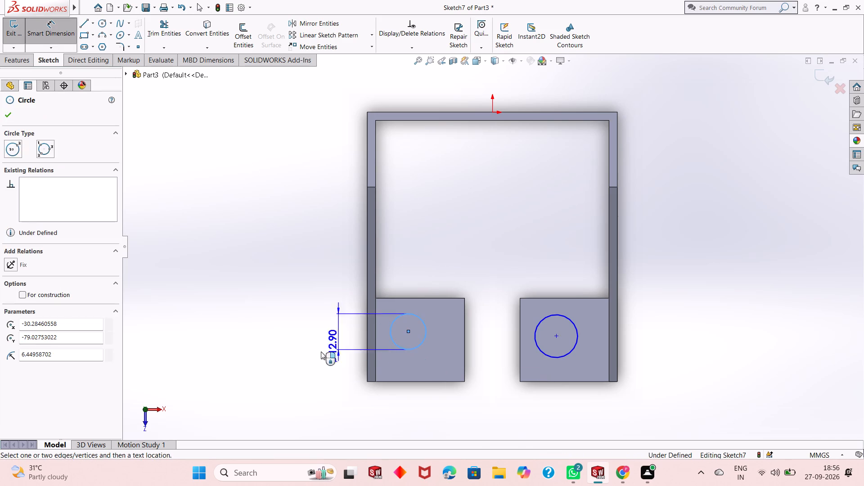
left_click(296, 363)
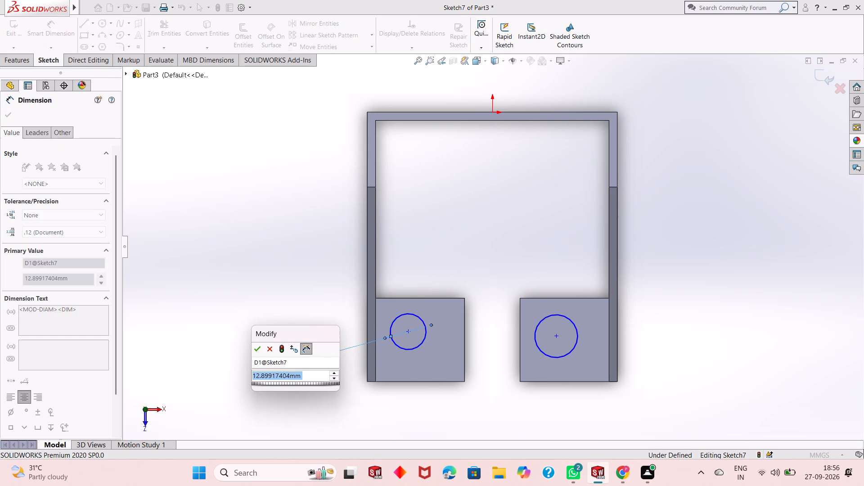
type("12")
key("Return")
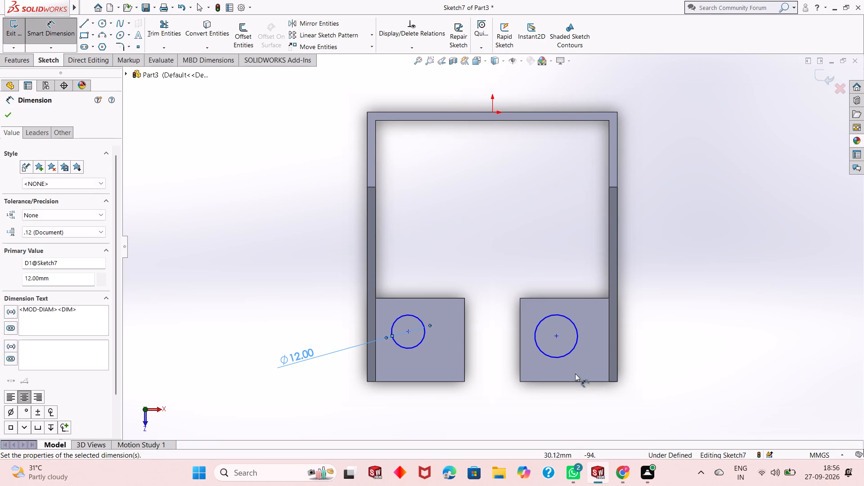
left_click(566, 357)
left_click(688, 402)
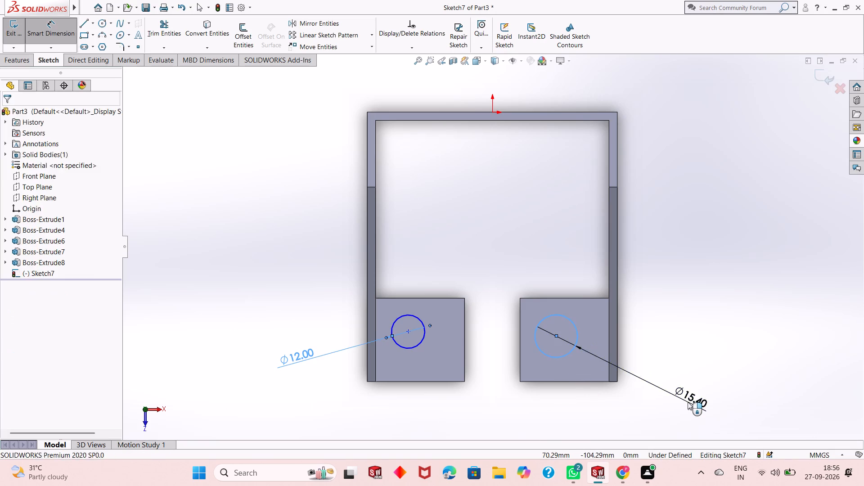
type("12")
key("Return")
Position the Boss-Extrude8 tab's circle centre 15 mm from the tab's front edge and 12 mm from its inner edge facing the gap.
scroll(688, 402, "up", 1)
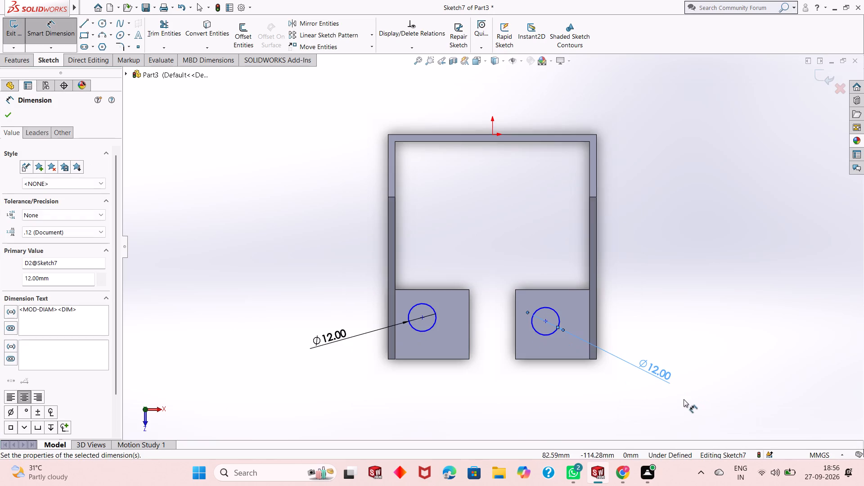
scroll(481, 328, "down", 2)
scroll(417, 335, "down", 1)
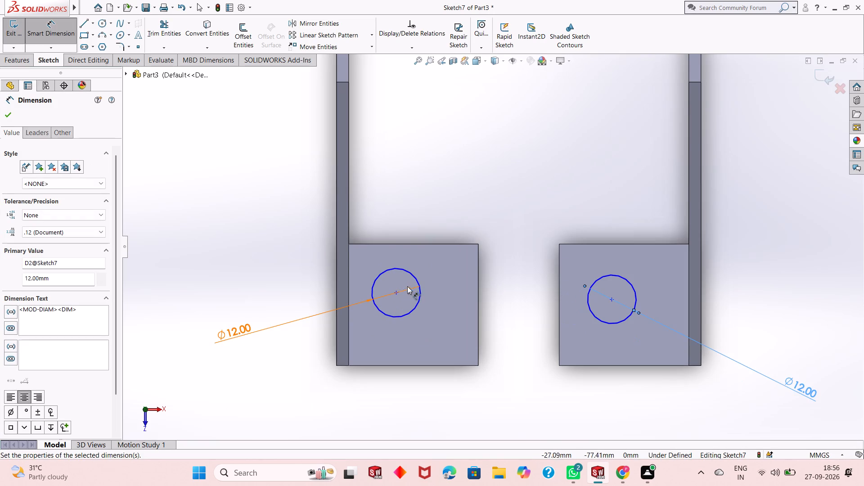
left_click(397, 294)
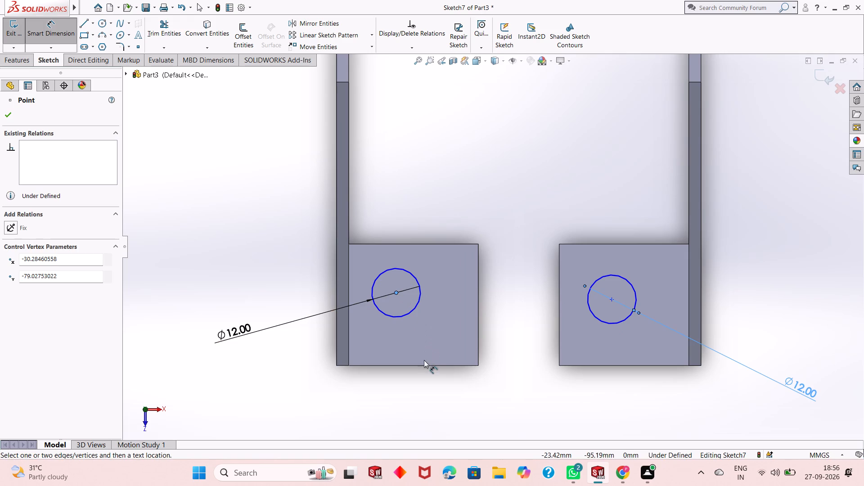
left_click(424, 366)
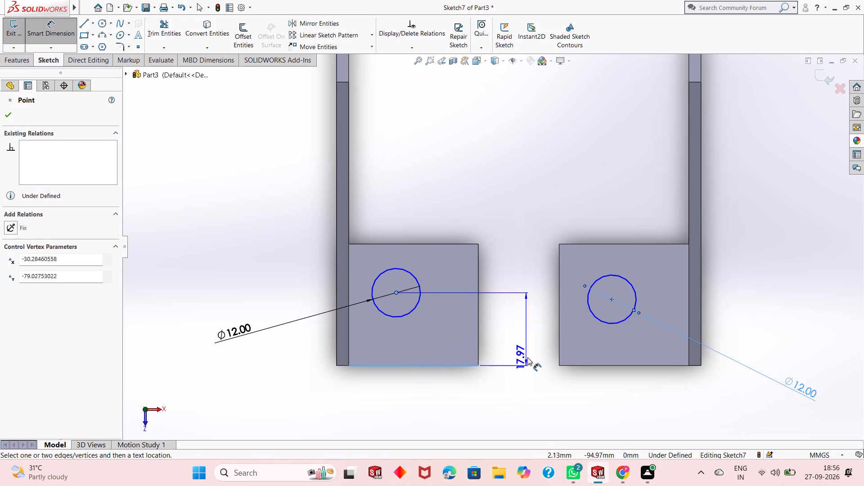
left_click(527, 357)
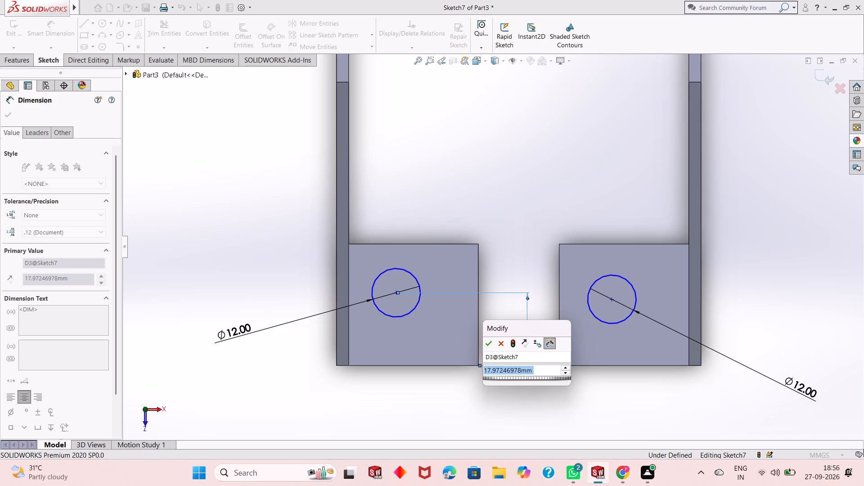
type("15")
key("Return")
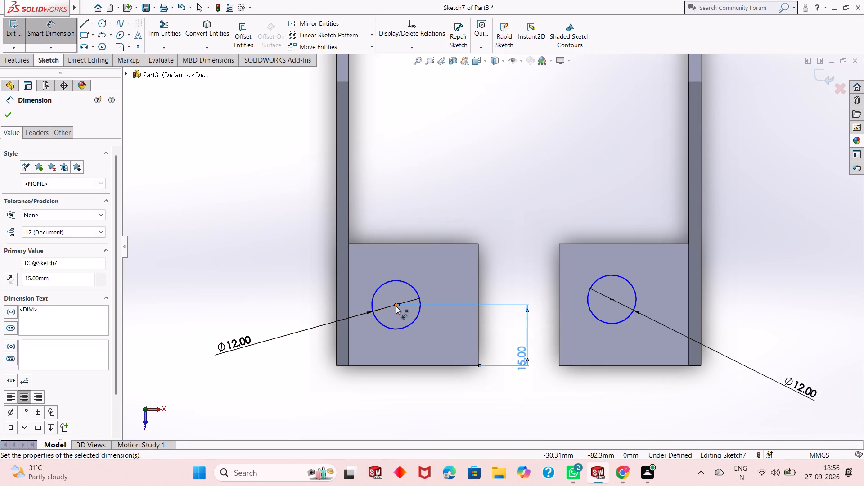
left_click(396, 306)
left_click(478, 283)
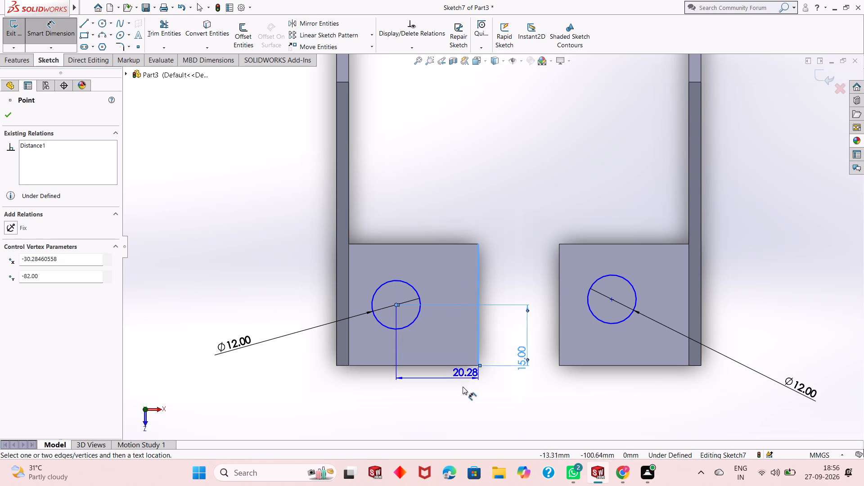
left_click(462, 396)
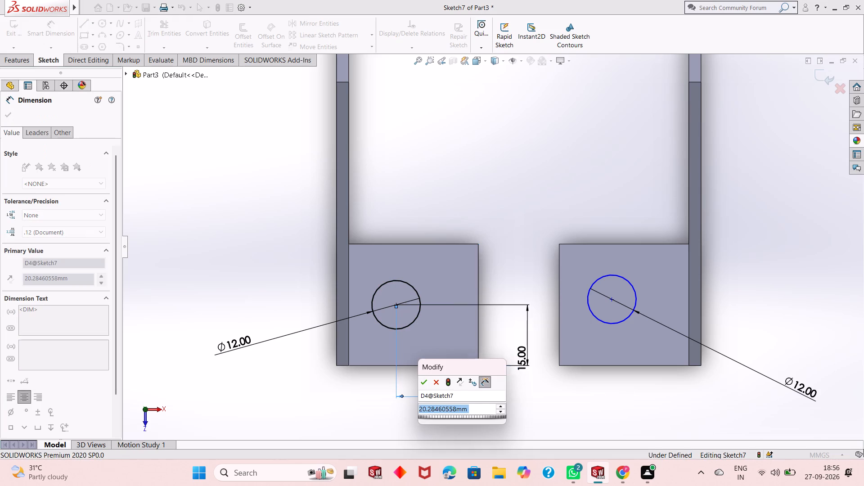
type("12")
key("Return")
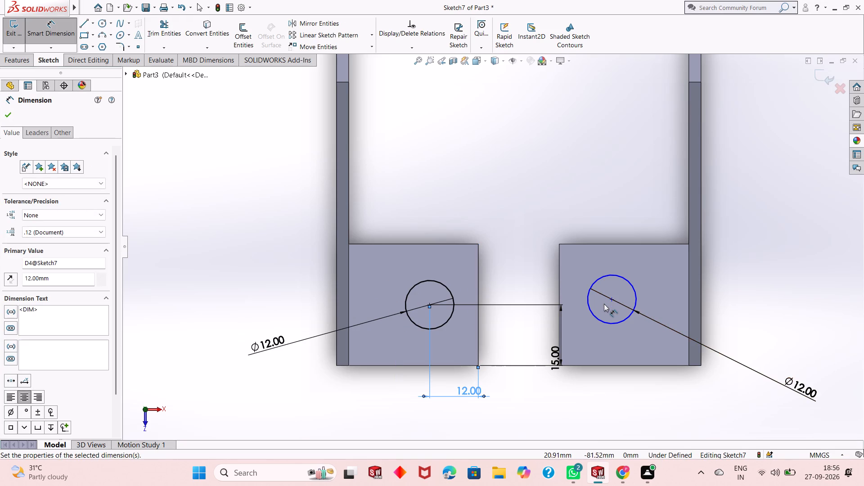
Position the Boss-Extrude6 tab's circle centre 15 mm from the tab's front edge and 12 mm from its inner edge facing the gap.
left_click(611, 300)
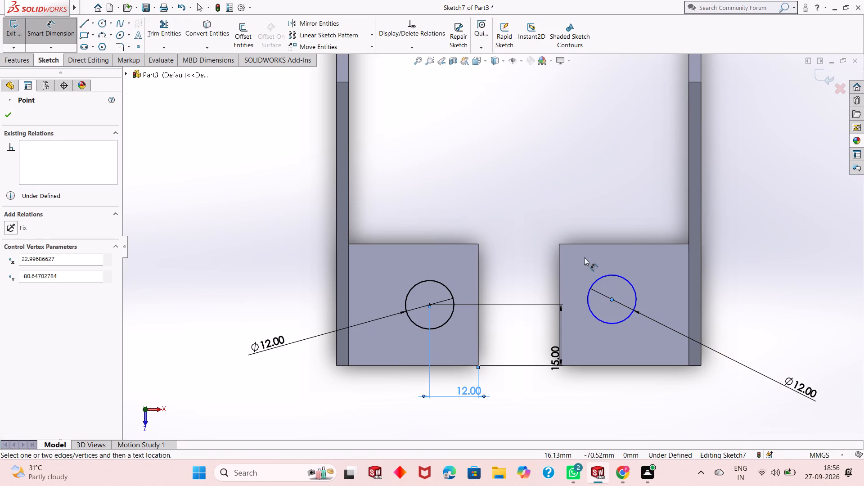
left_click(579, 366)
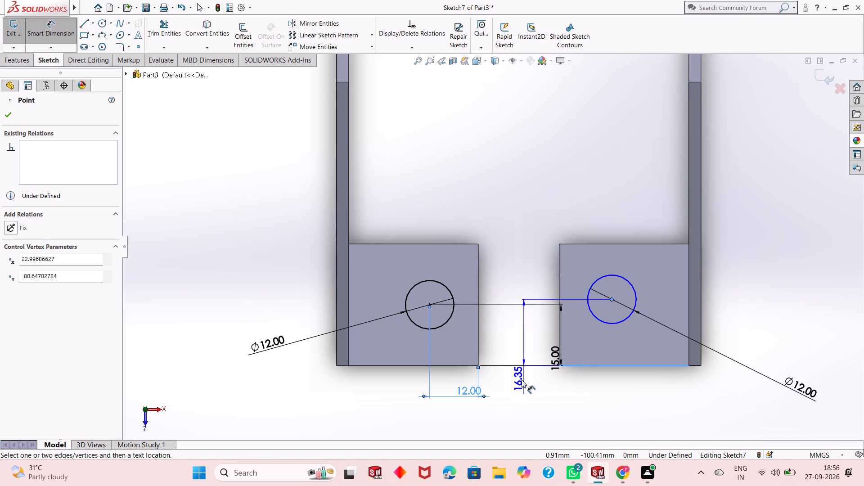
left_click(521, 380)
type("15")
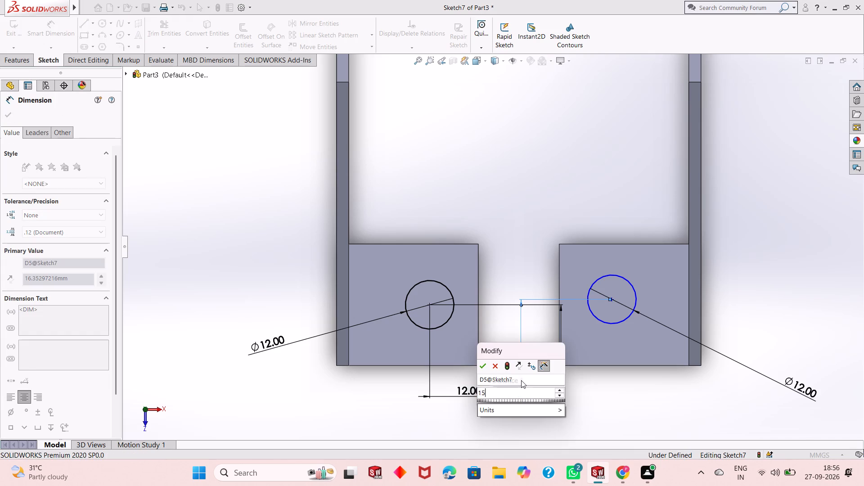
key("Return")
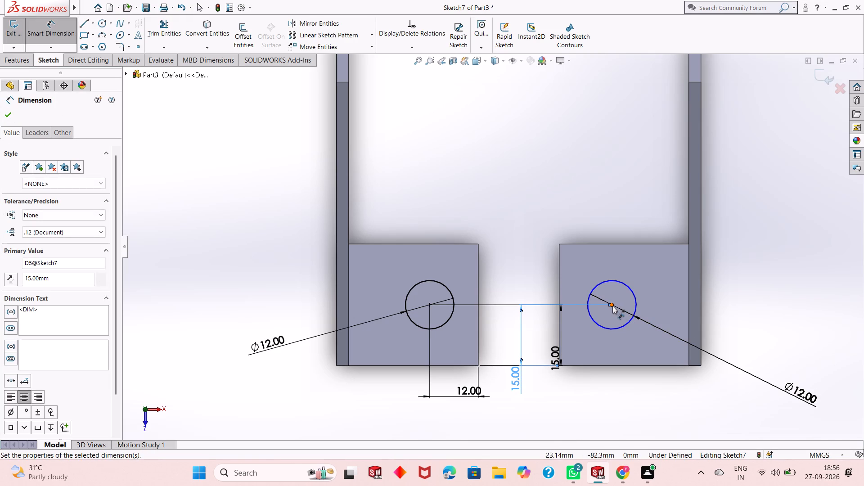
left_click(612, 306)
left_click(558, 329)
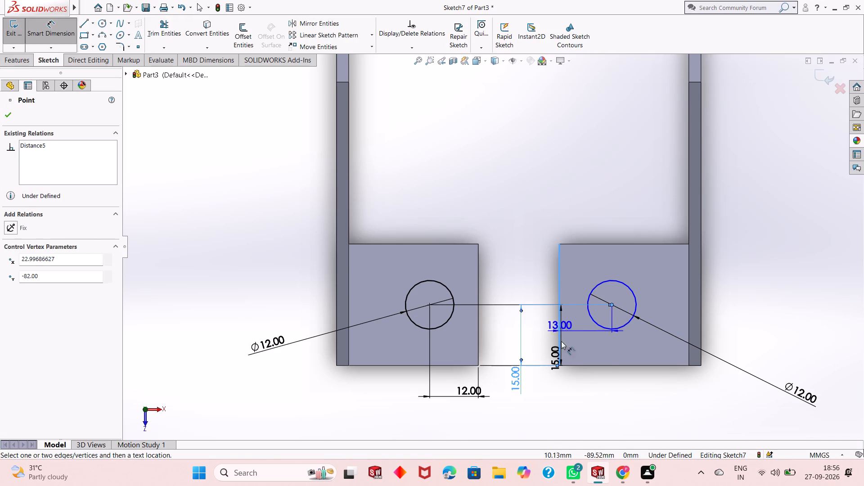
left_click(577, 391)
type("12")
key("Return")
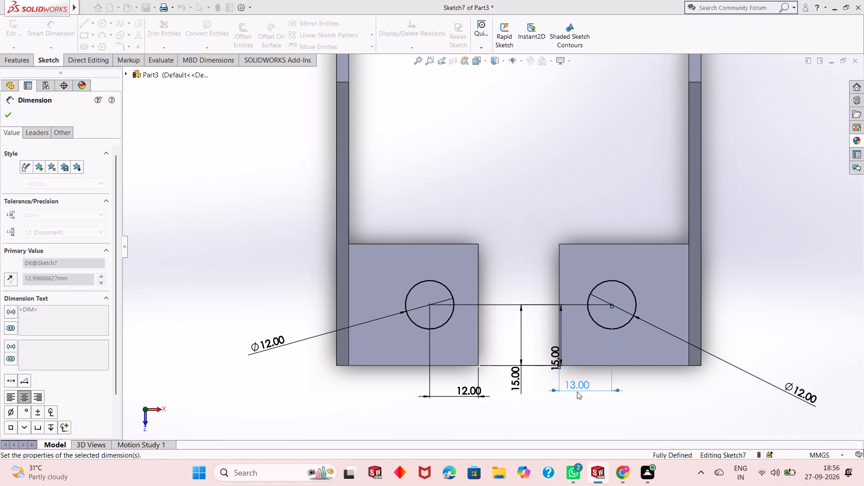
right_click(518, 186)
left_click(526, 214)
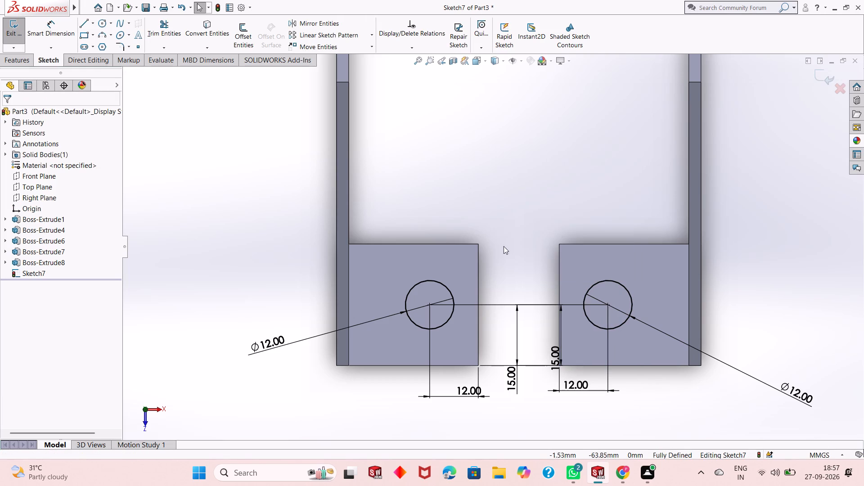
Cut-extrude both circles through the tabs with a blind depth of 38 mm.
left_click(20, 67)
left_click(23, 64)
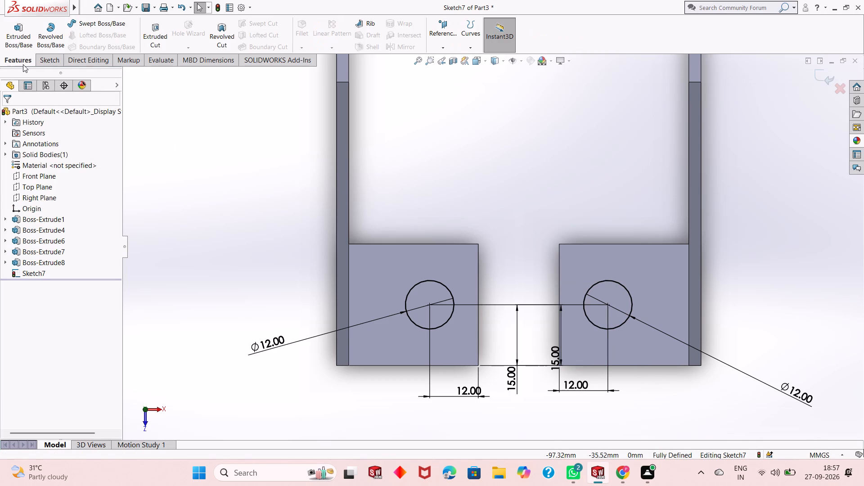
left_click(150, 41)
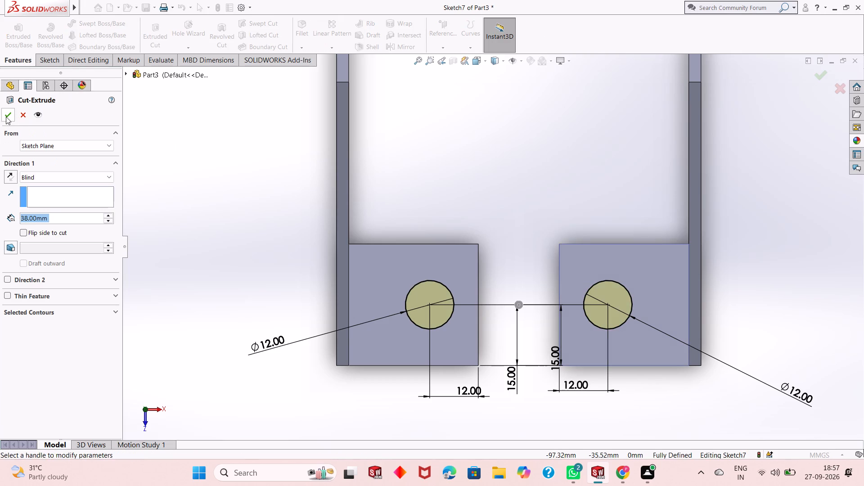
left_click(6, 117)
left_click(513, 329)
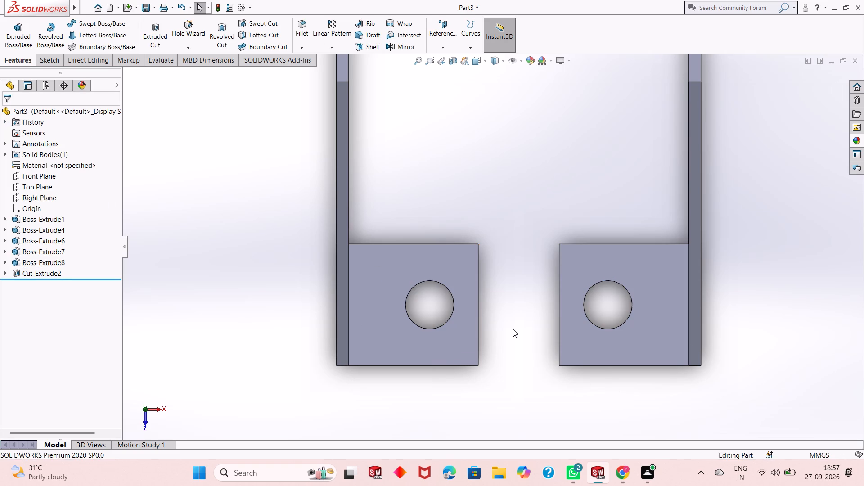
Examine the two tabs and their holes from several angles.
middle_click_drag(523, 345, 532, 209)
scroll(524, 225, "up", 3)
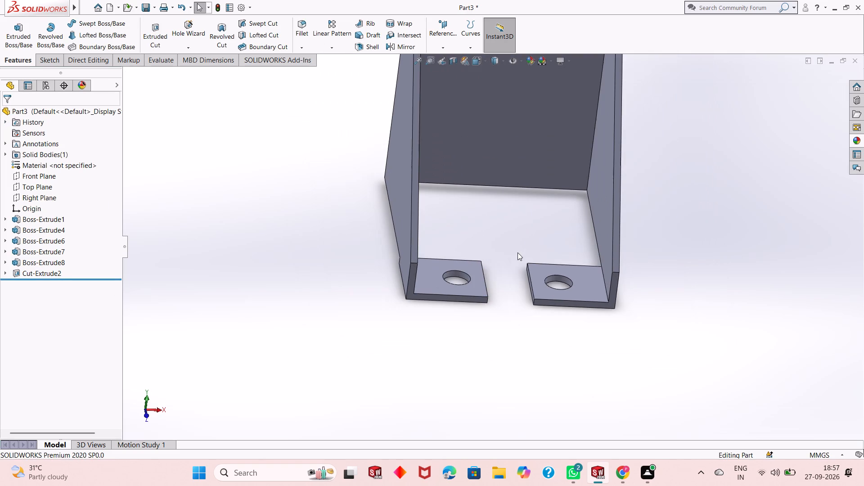
middle_click_drag(548, 263, 522, 263)
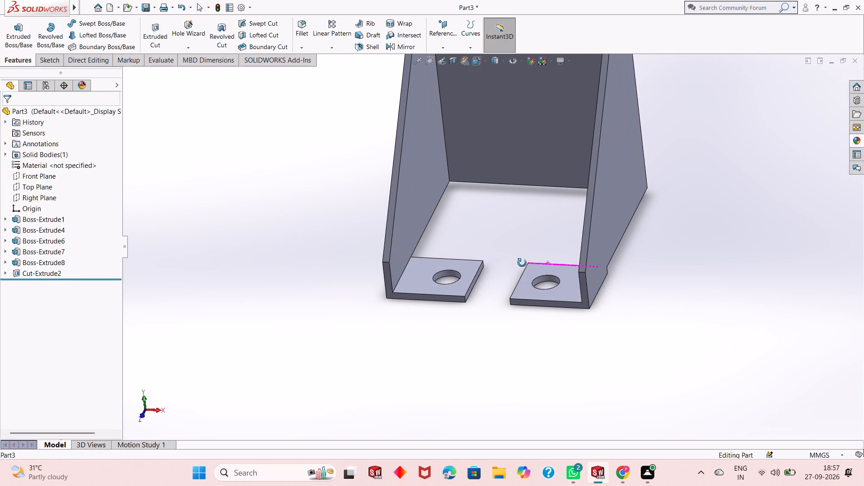
middle_click_drag(522, 263, 521, 264)
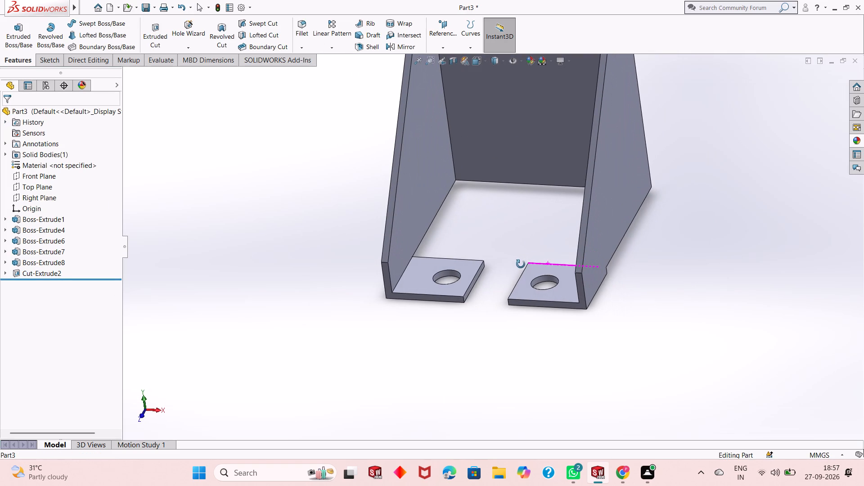
middle_click_drag(521, 264, 538, 341)
scroll(518, 207, "up", 1)
scroll(517, 203, "down", 2)
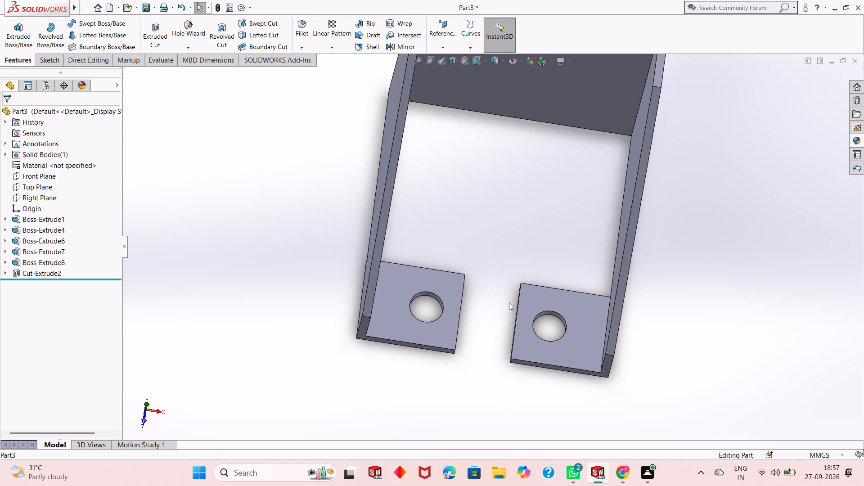
scroll(504, 331, "down", 1)
scroll(466, 353, "up", 2)
scroll(506, 230, "down", 1)
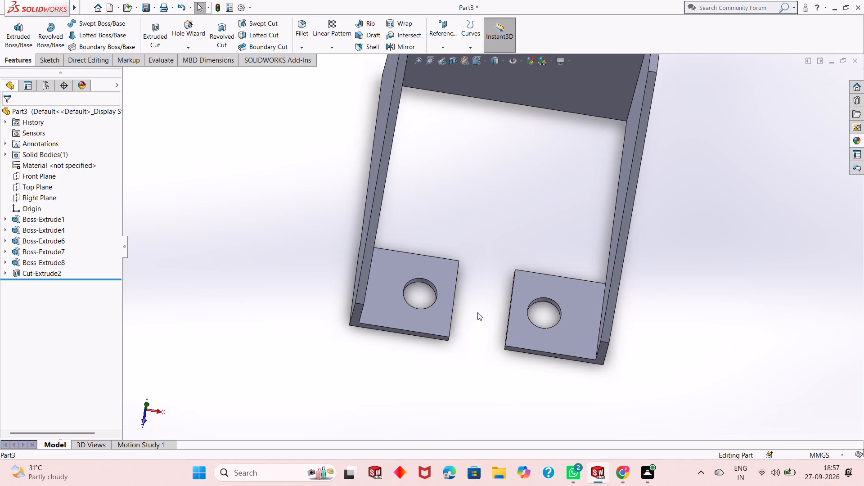
Fillet the two outer vertical edges where the back plate meets the side walls with a 3 mm radius.
left_click(49, 56)
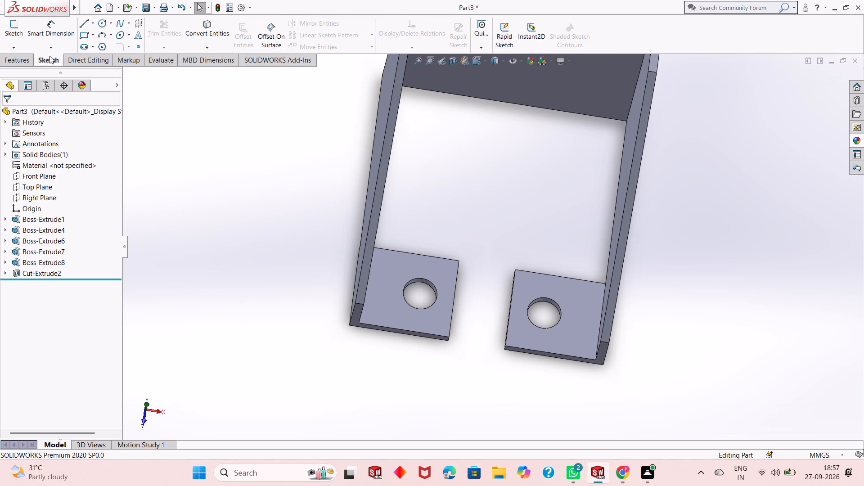
left_click(34, 60)
left_click(21, 63)
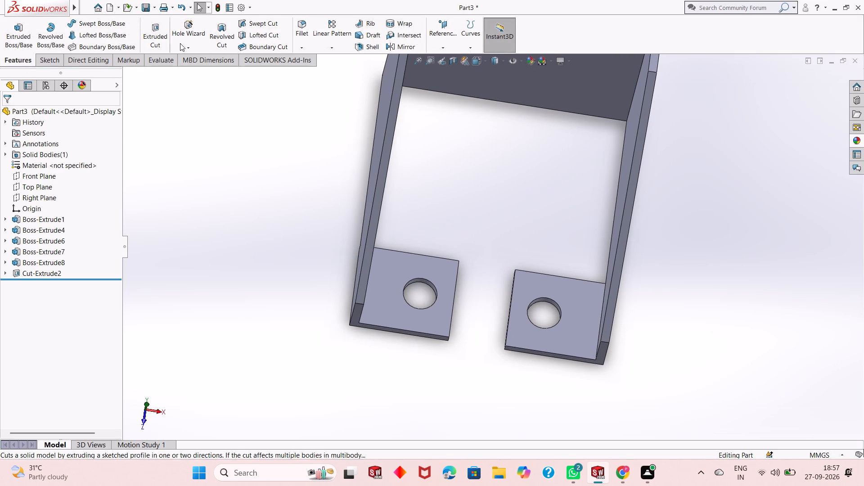
left_click(301, 27)
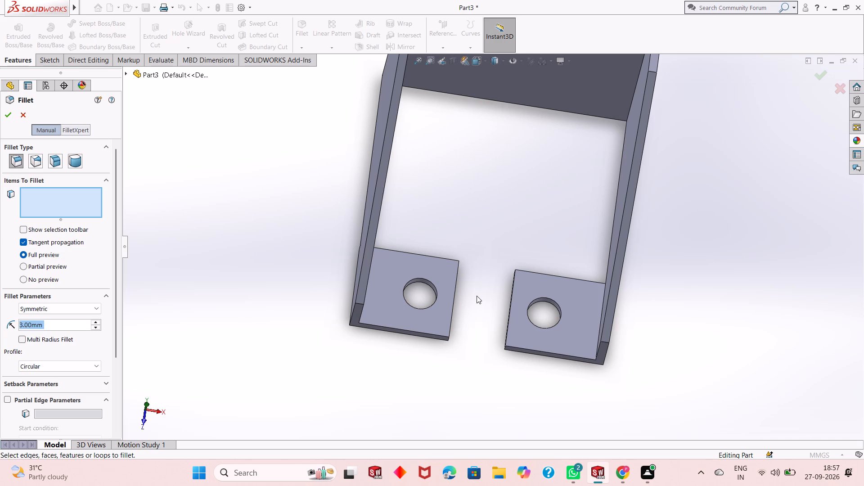
scroll(486, 269, "up", 3)
scroll(506, 126, "down", 3)
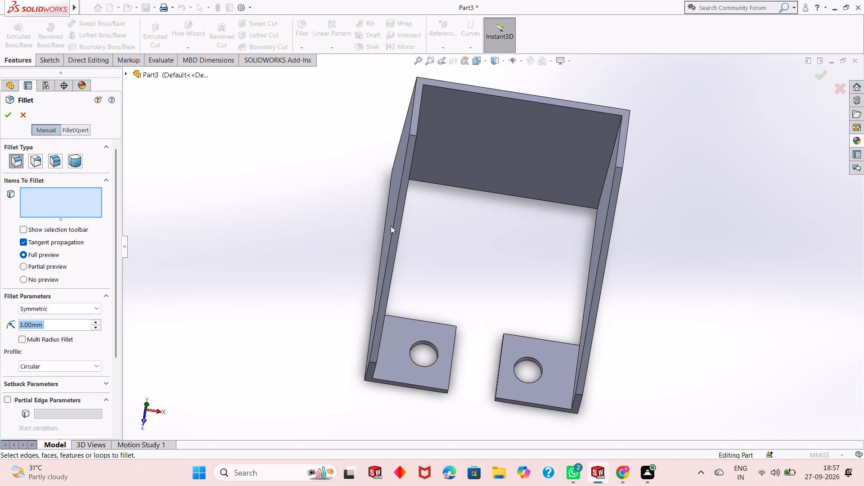
middle_click_drag(343, 224, 494, 244)
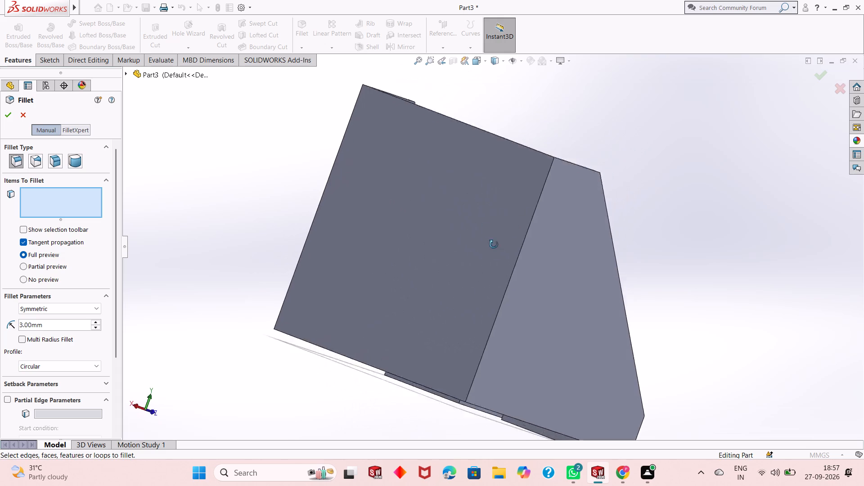
middle_click_drag(494, 244, 497, 256)
left_click(582, 200)
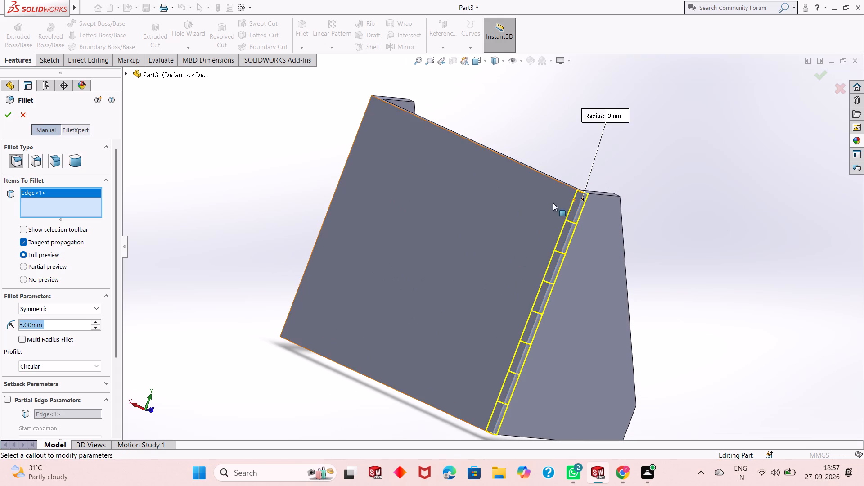
middle_click_drag(448, 198, 540, 255)
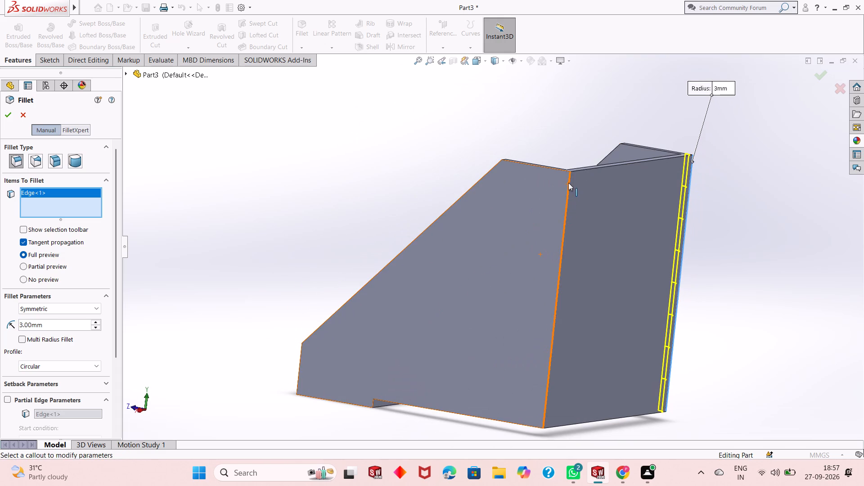
left_click(568, 183)
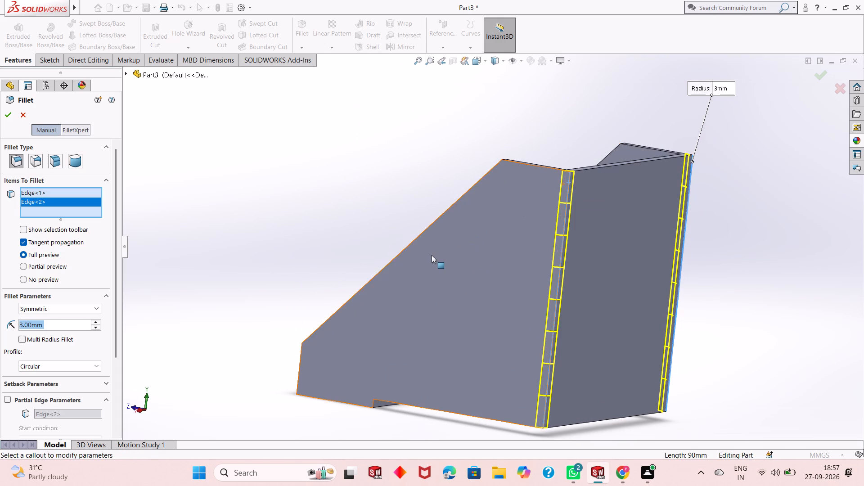
key("Return")
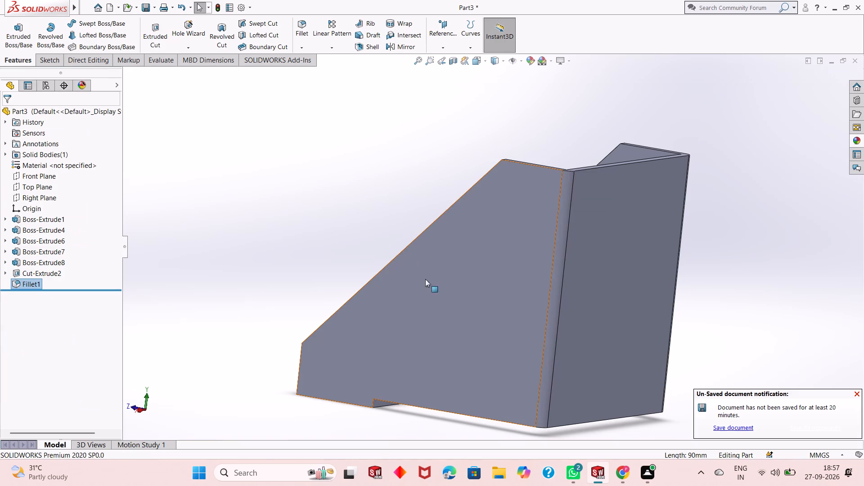
Fillet the four free corner edges of the two holed tabs, two per tab, with a 5 mm radius.
scroll(471, 303, "up", 2)
middle_click_drag(467, 292, 539, 278)
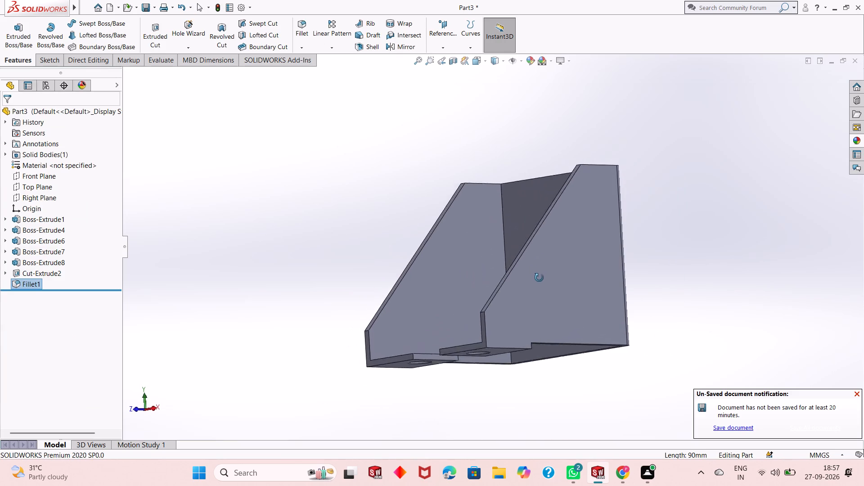
middle_click_drag(539, 278, 553, 344)
scroll(503, 302, "down", 2)
left_click(300, 39)
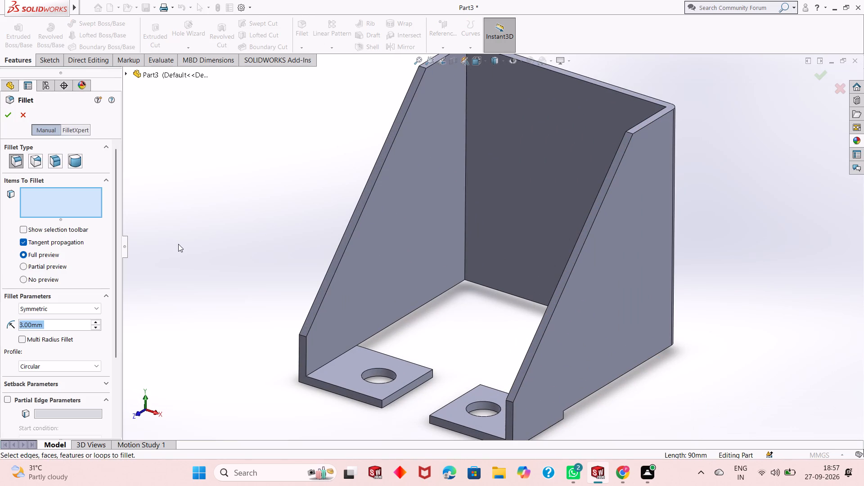
key("5")
key("Return")
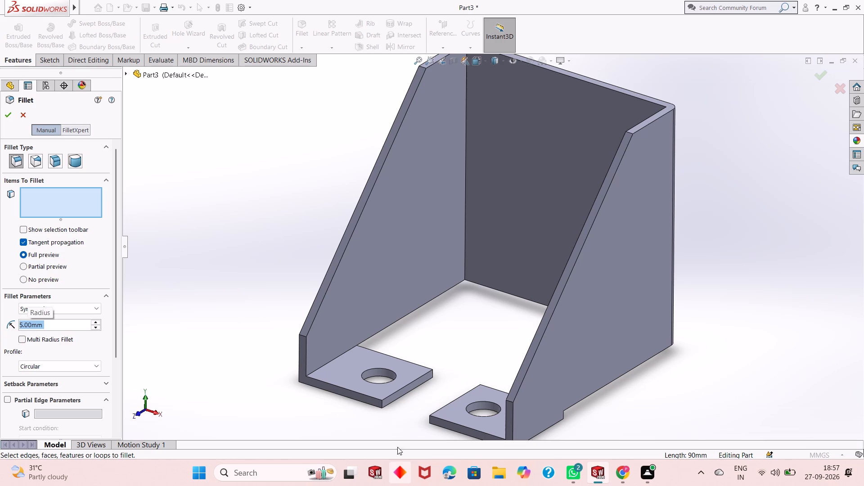
left_click(382, 406)
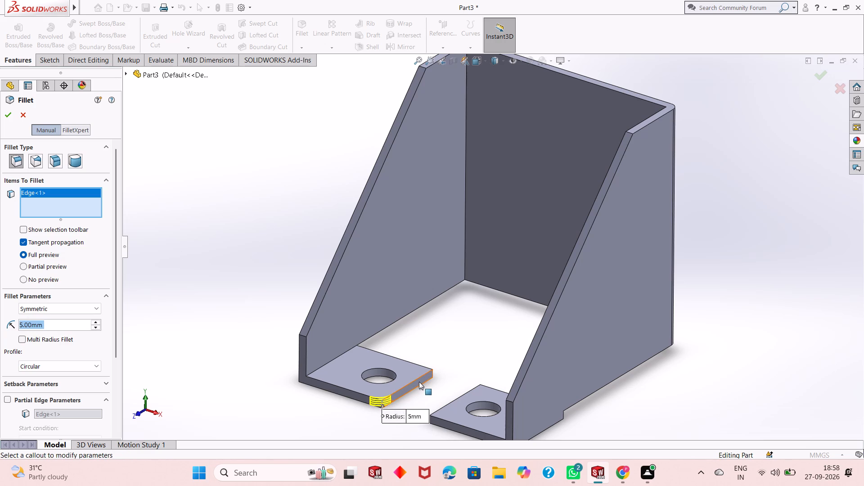
left_click(432, 374)
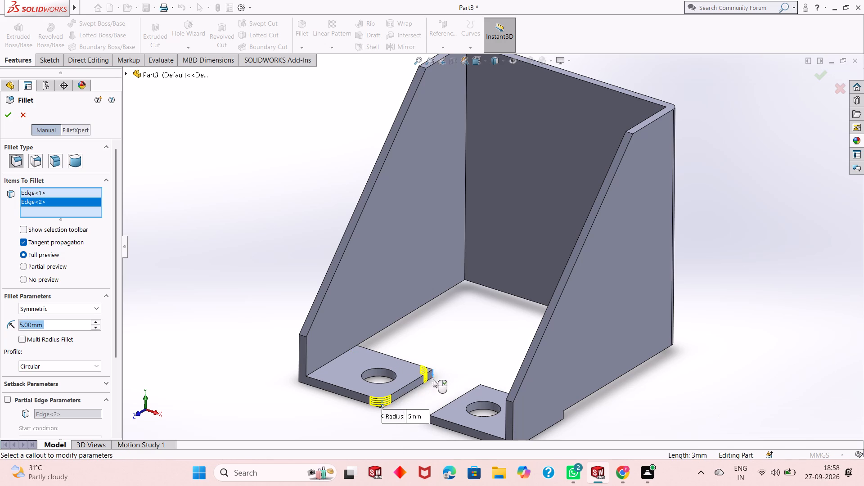
scroll(431, 421, "down", 5)
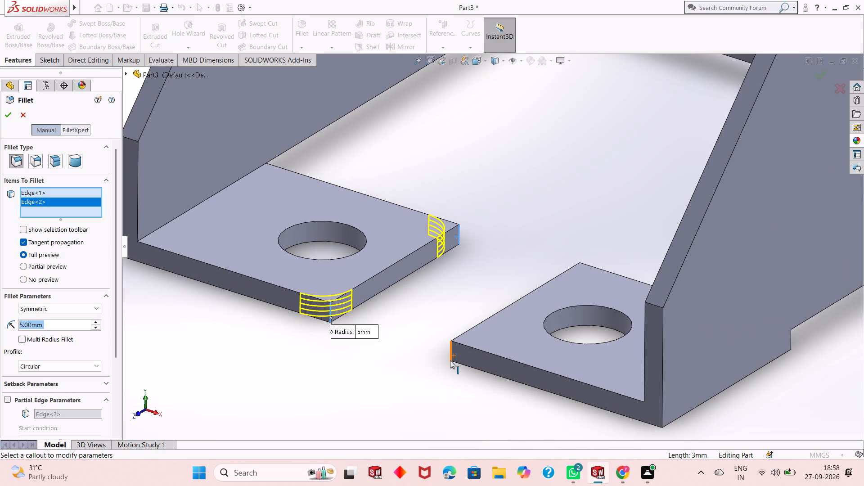
left_click(450, 359)
middle_click_drag(487, 295, 576, 372)
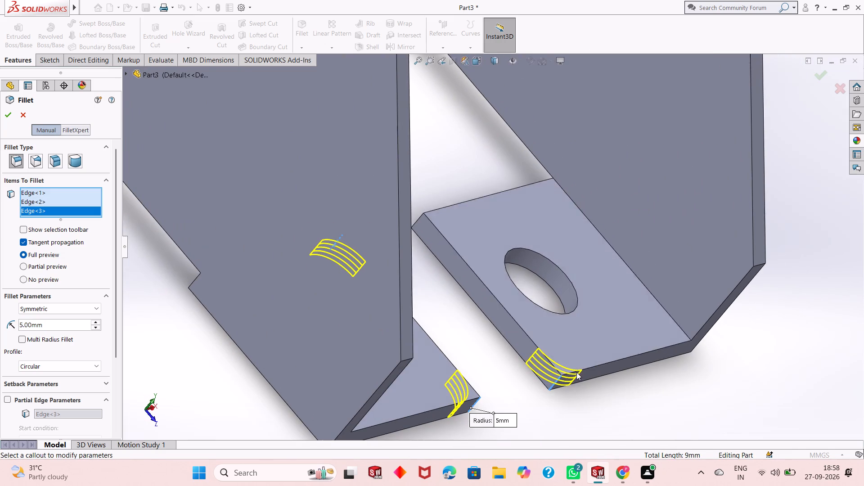
left_click(418, 221)
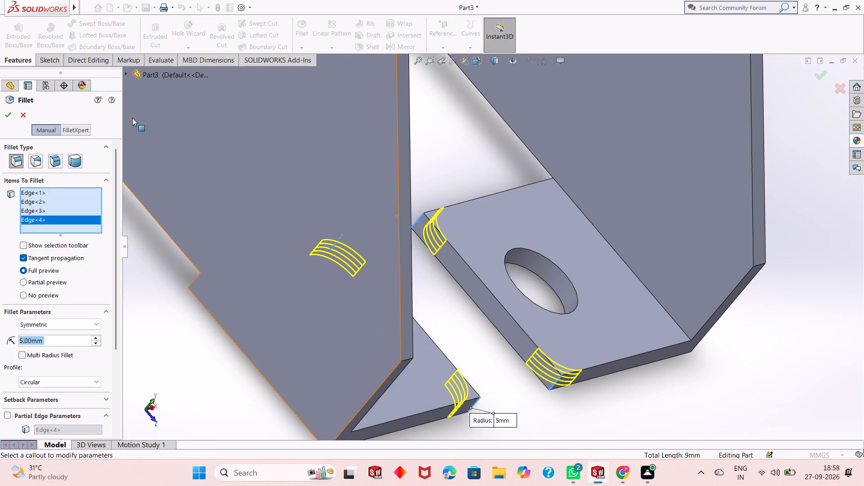
left_click(8, 116)
Examine the tabs' rounded corners and where the tabs join the side walls from several angles.
scroll(427, 307, "up", 3)
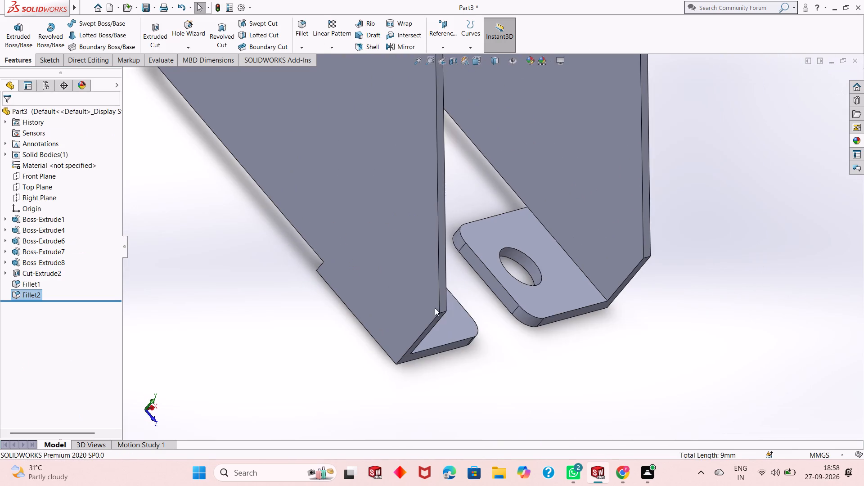
middle_click_drag(486, 331, 442, 255)
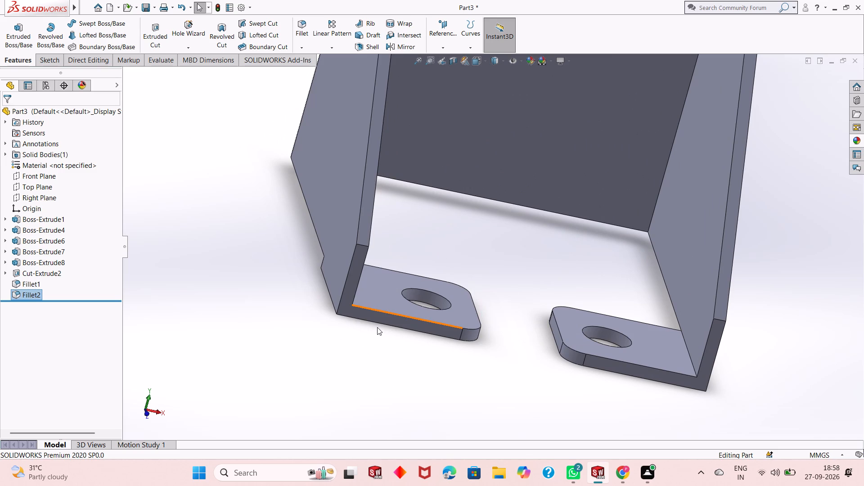
scroll(541, 330, "up", 3)
scroll(554, 177, "down", 2)
scroll(569, 297, "up", 1)
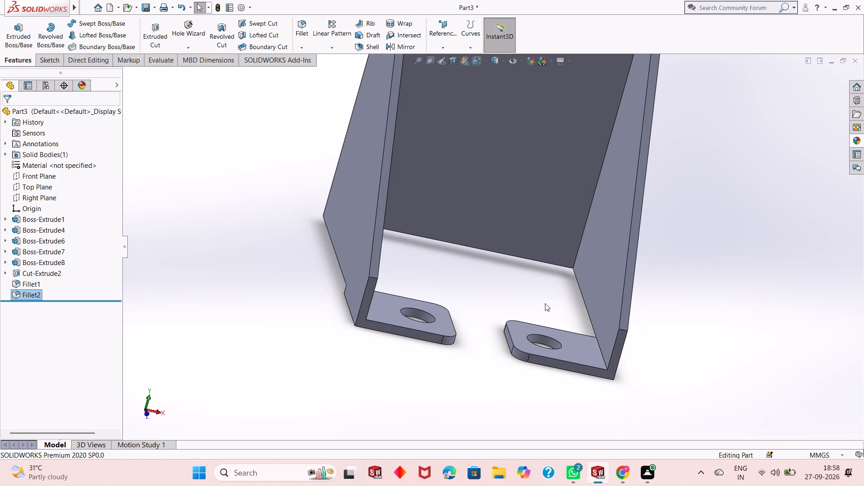
middle_click_drag(544, 306, 543, 306)
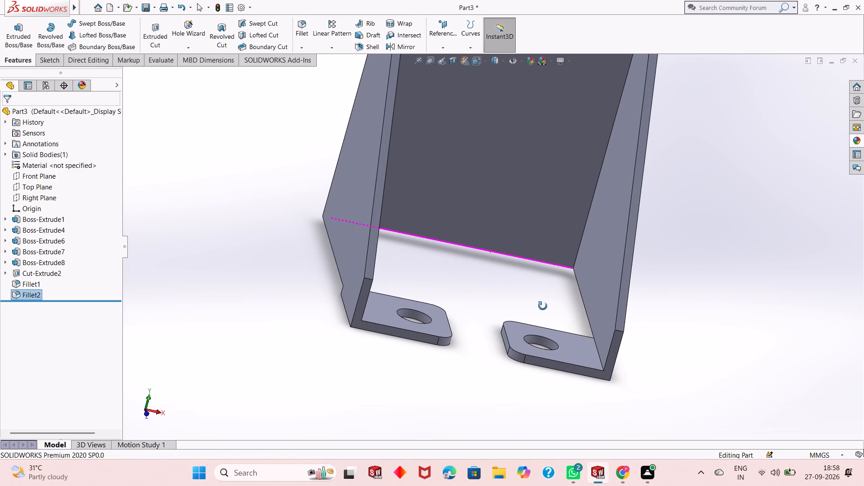
middle_click_drag(543, 306, 540, 306)
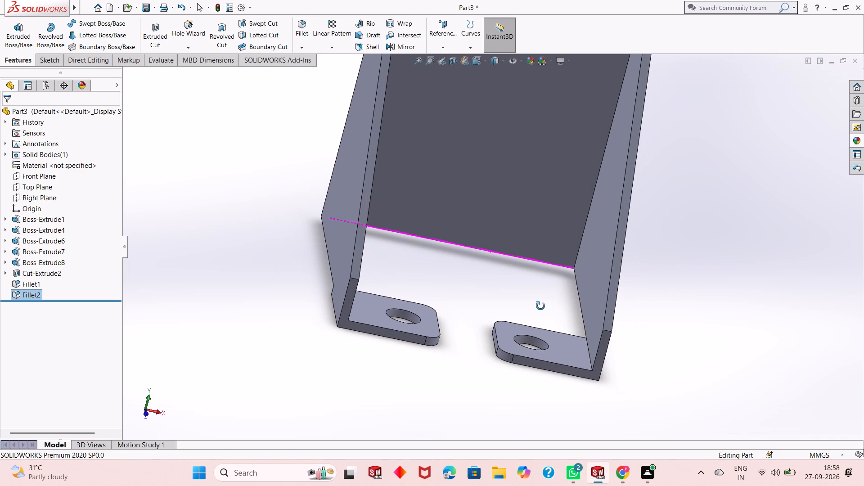
middle_click_drag(540, 306, 538, 306)
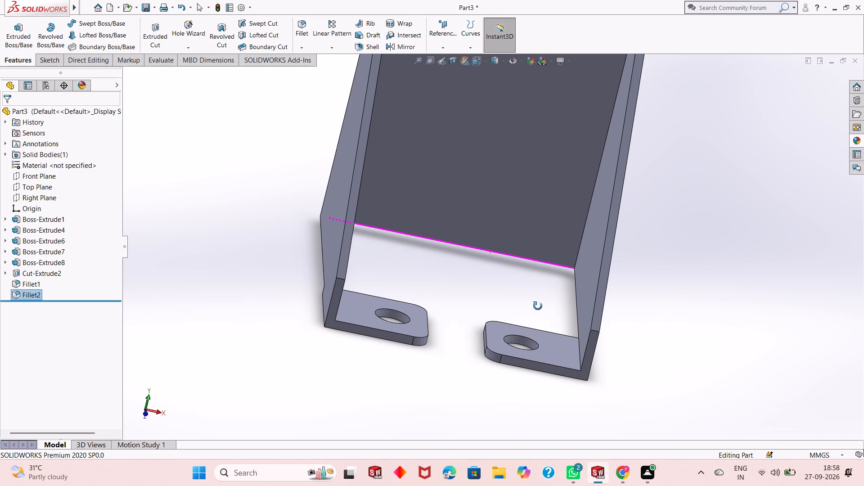
middle_click_drag(538, 306, 537, 306)
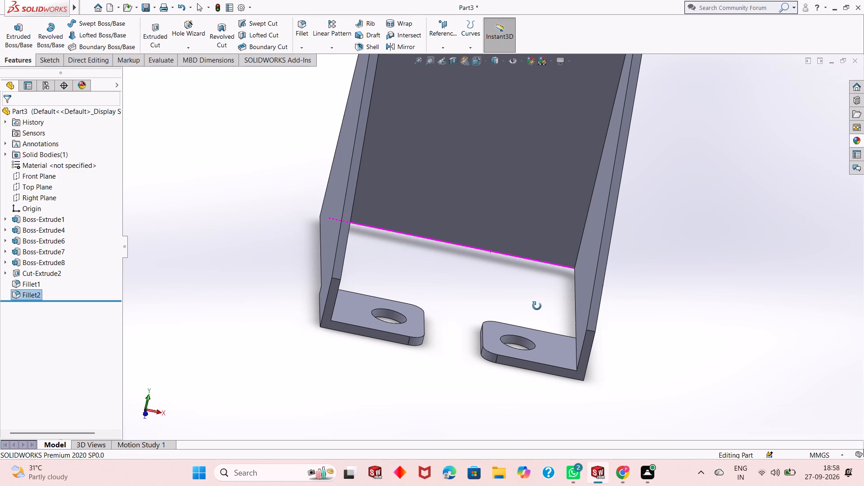
middle_click_drag(537, 306, 527, 307)
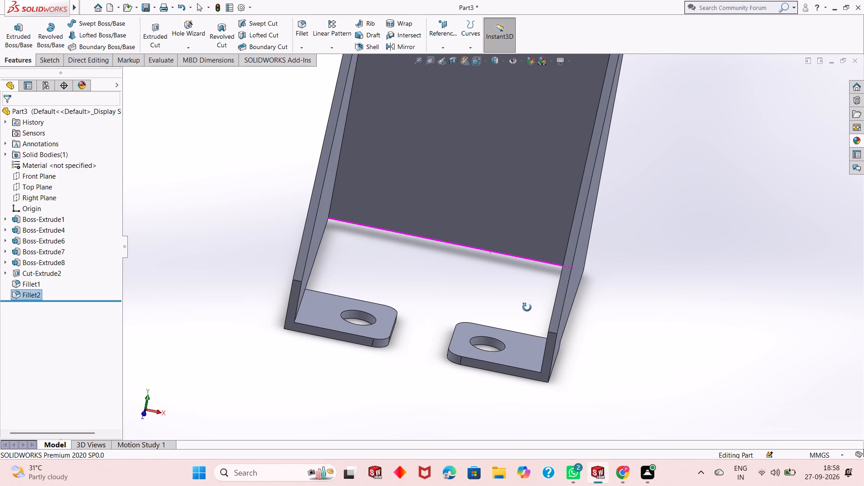
middle_click_drag(527, 307, 525, 310)
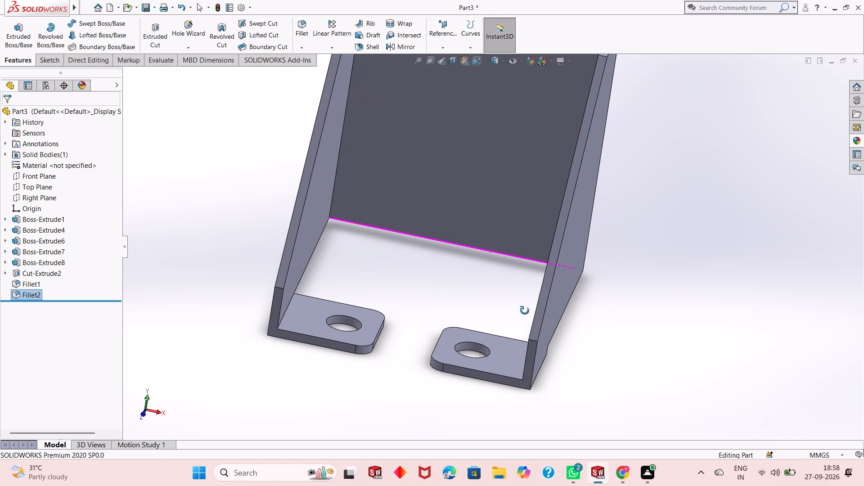
middle_click_drag(525, 310, 523, 313)
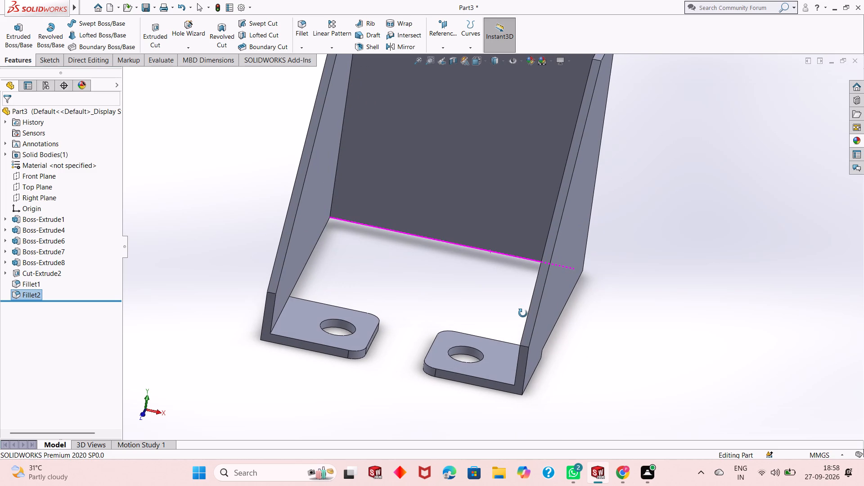
middle_click_drag(523, 313, 517, 318)
middle_click_drag(420, 303, 426, 292)
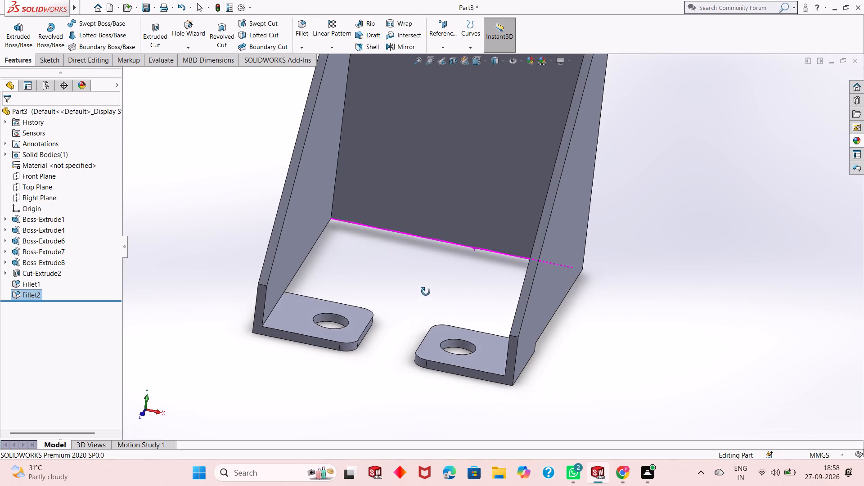
middle_click_drag(426, 292, 464, 270)
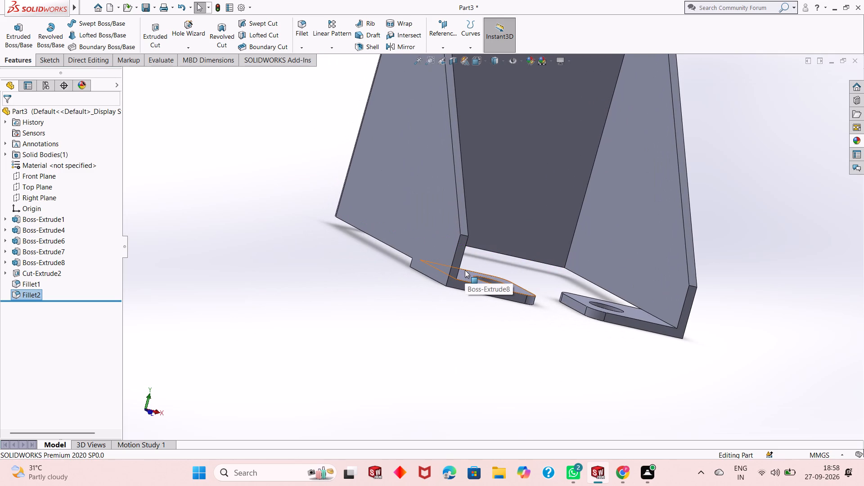
scroll(465, 270, "up", 1)
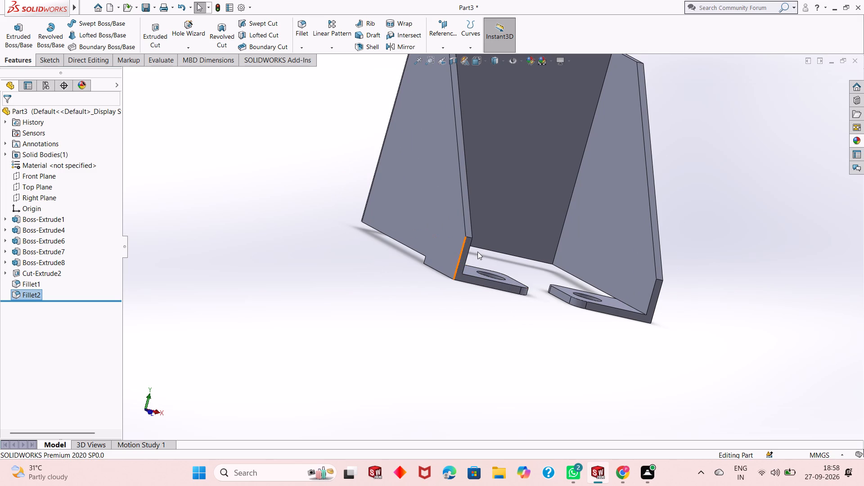
scroll(477, 252, "down", 1)
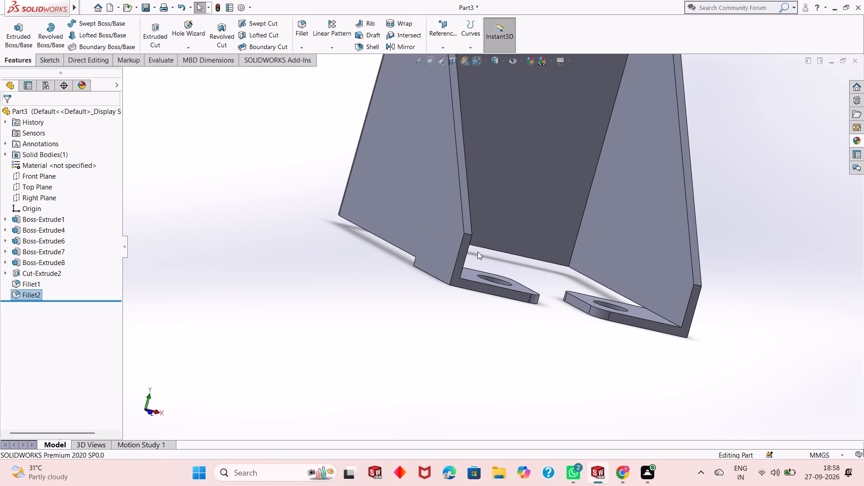
scroll(477, 252, "down", 1)
scroll(477, 252, "up", 3)
scroll(571, 169, "down", 1)
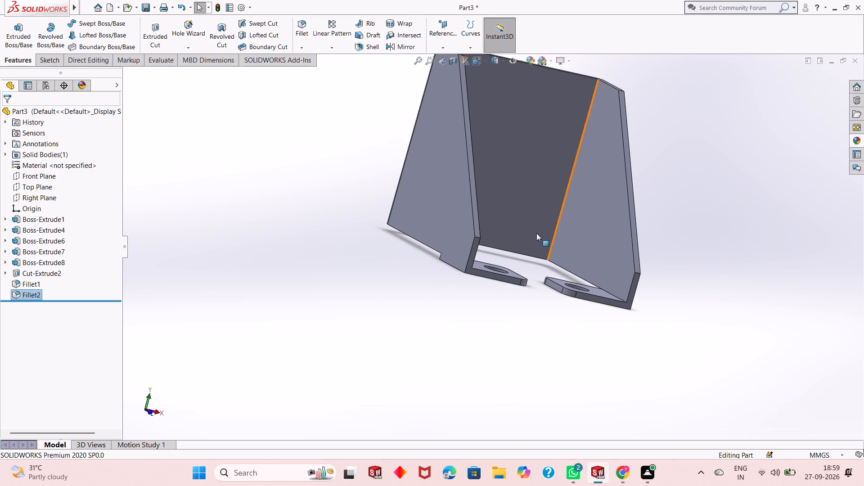
scroll(512, 271, "down", 1)
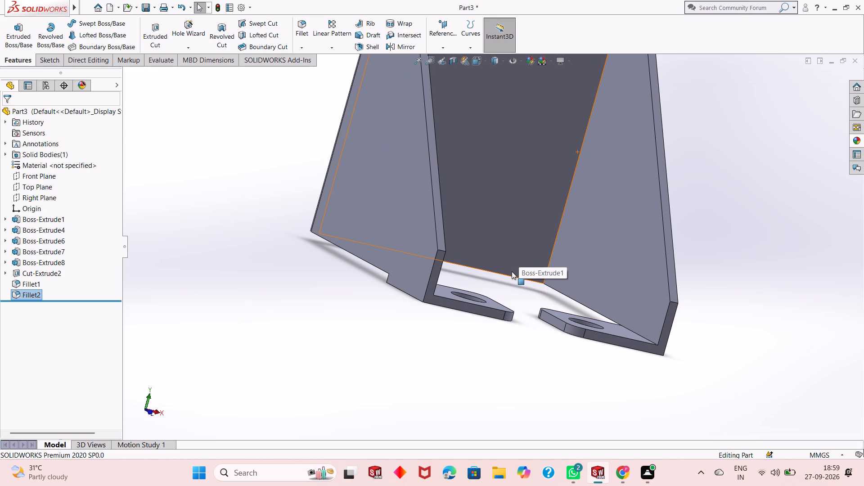
scroll(512, 271, "down", 1)
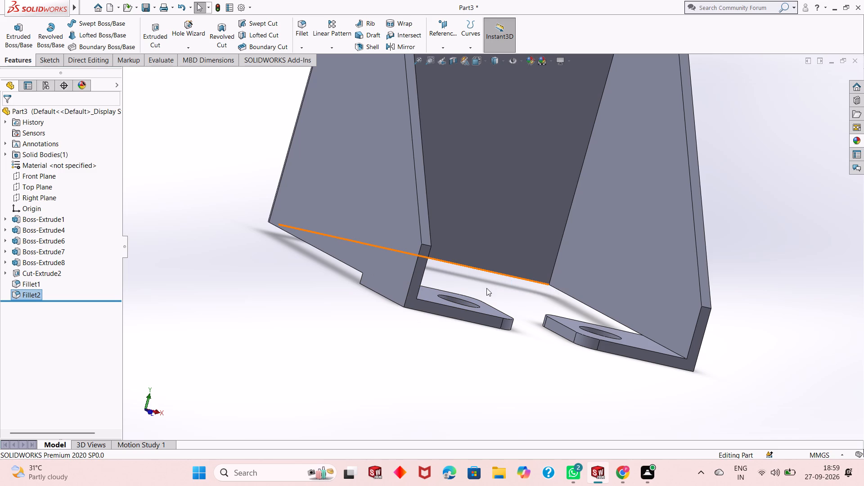
middle_click_drag(625, 327, 560, 284)
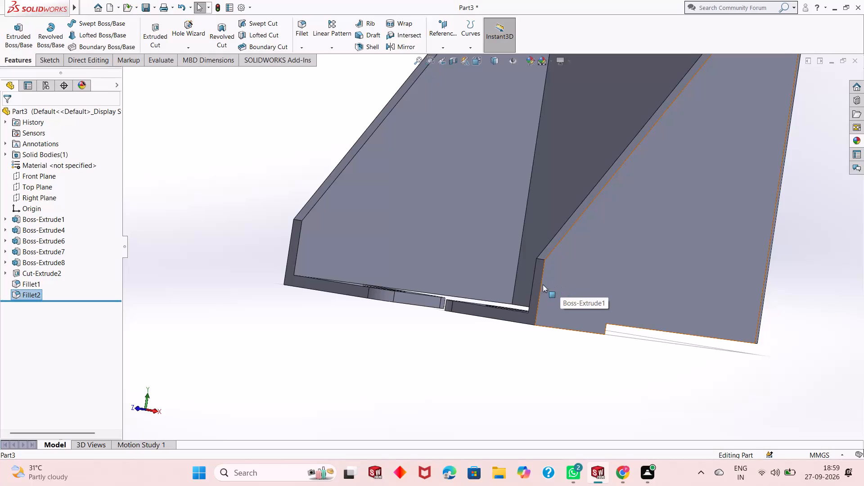
Fillet the inner edge where the left-hand holed tab meets its side wall with a 5 mm radius.
middle_click_drag(495, 286, 489, 305)
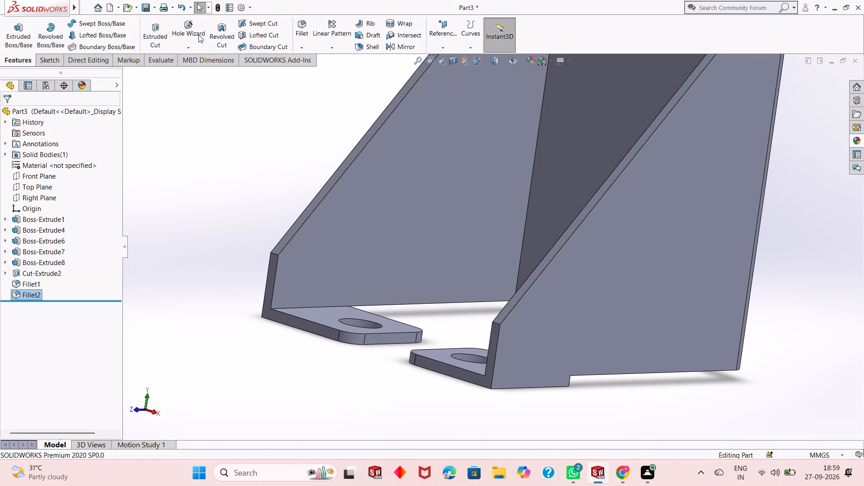
left_click(296, 29)
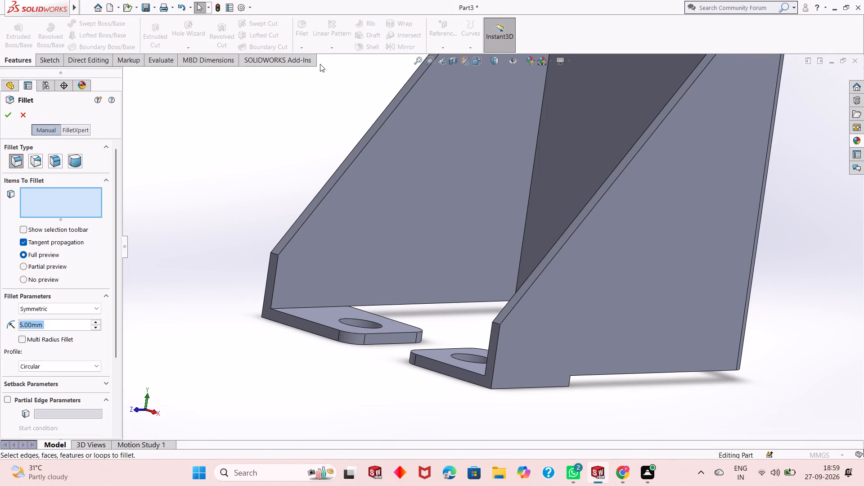
key("2")
key("Return")
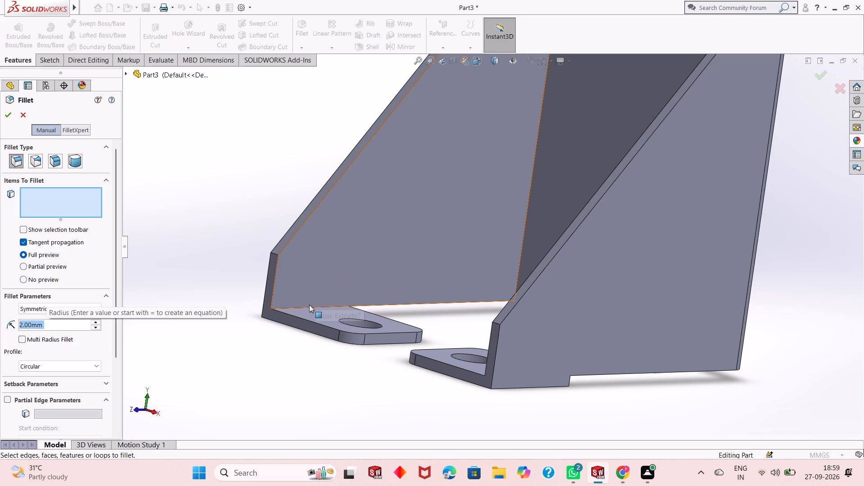
left_click(306, 307)
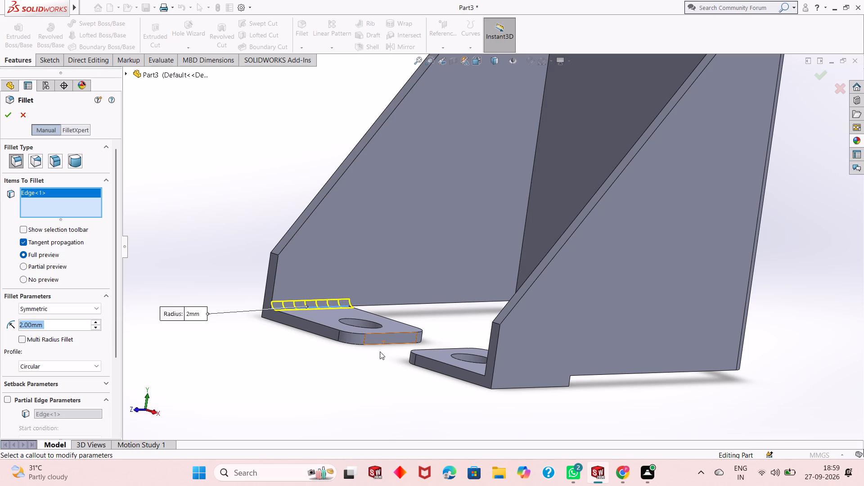
middle_click_drag(394, 356, 433, 374)
scroll(431, 369, "up", 1)
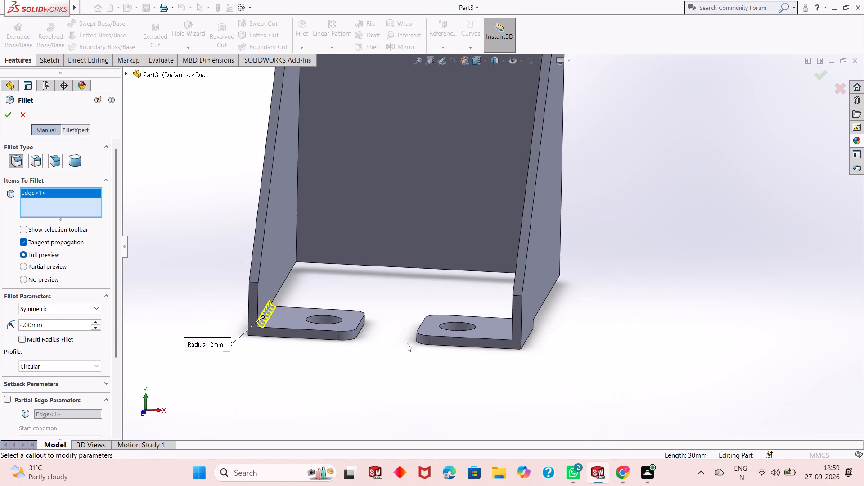
middle_click_drag(383, 339, 353, 356)
scroll(275, 274, "down", 4)
scroll(326, 348, "down", 3)
scroll(382, 362, "up", 2)
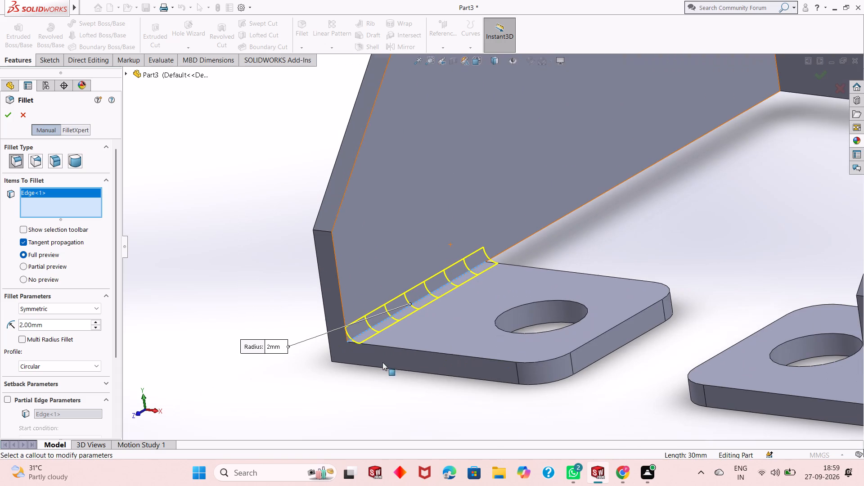
double_click(58, 327)
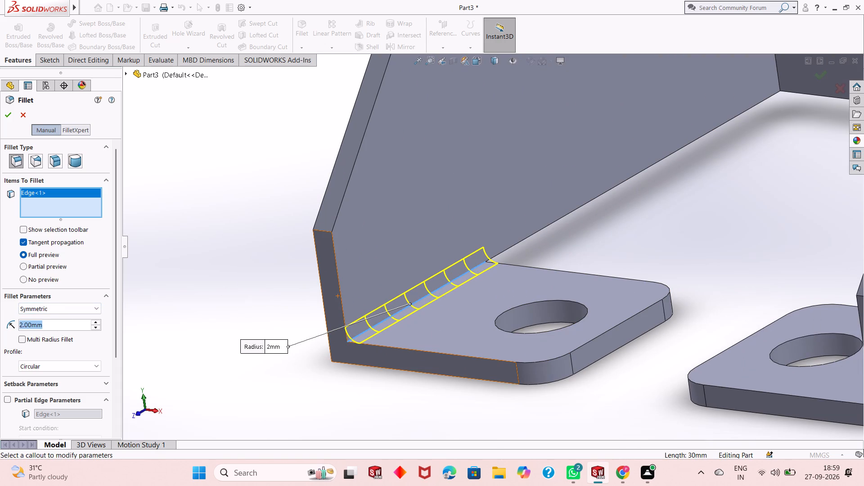
key("5")
key("Return")
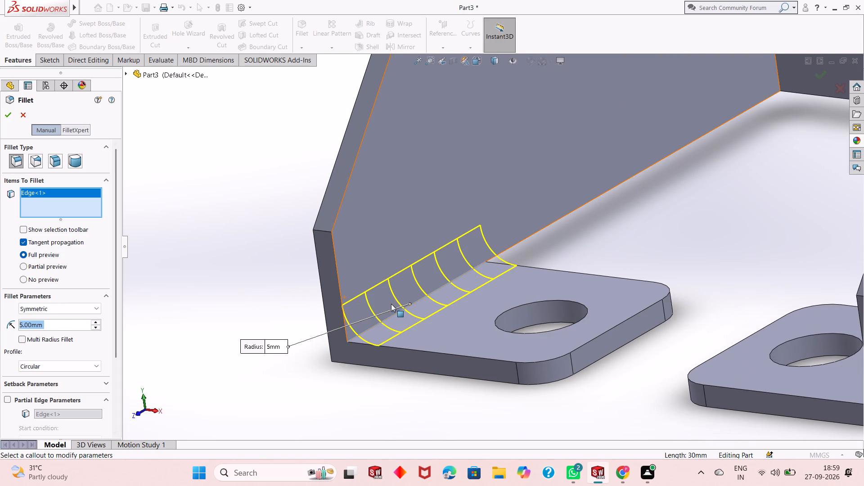
middle_click_drag(391, 305, 392, 308)
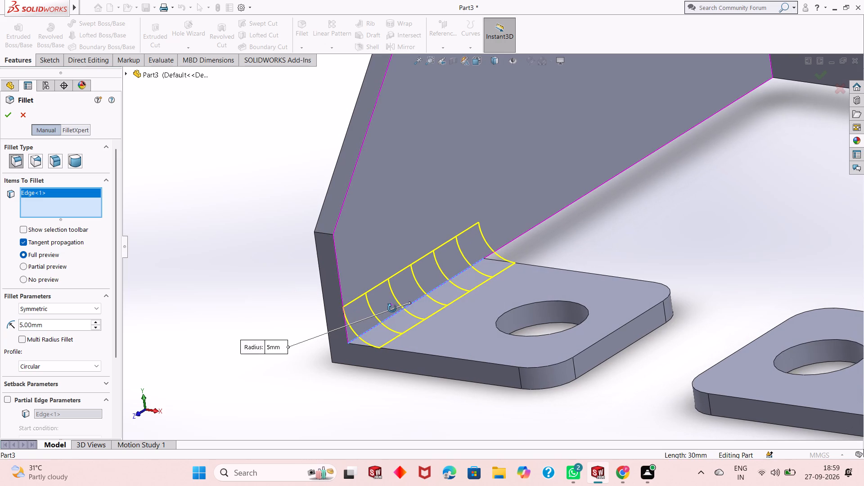
middle_click_drag(392, 308, 393, 309)
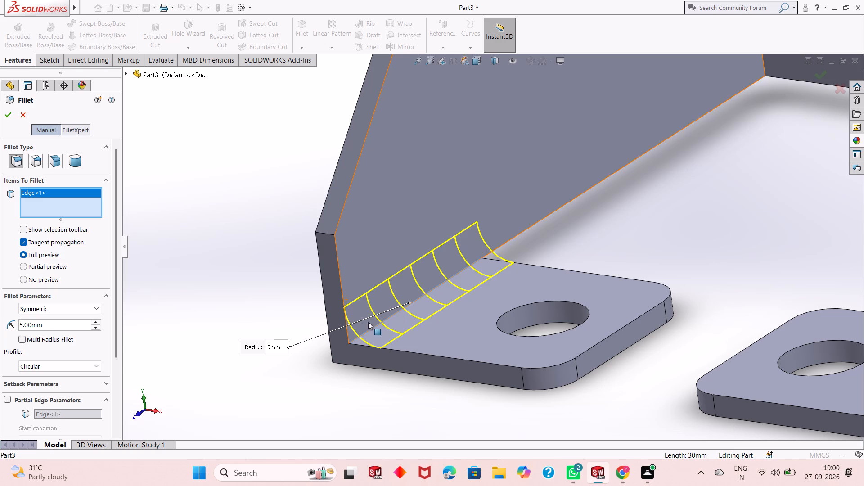
middle_click_drag(531, 260, 522, 276)
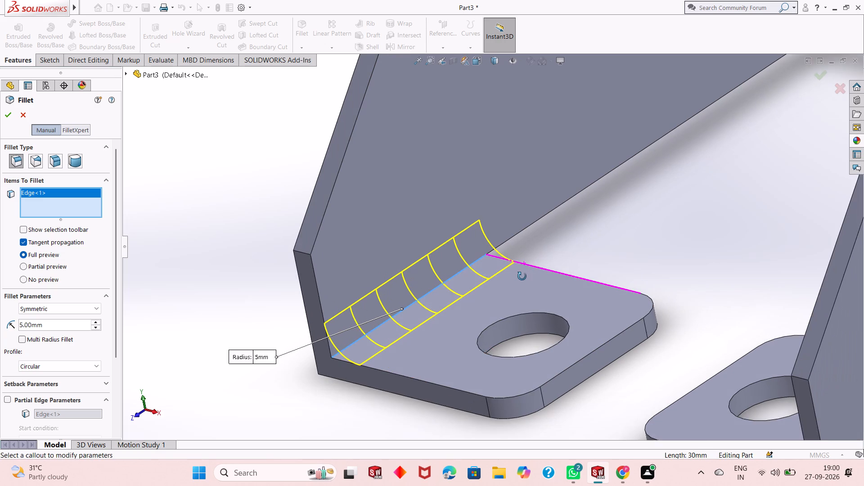
middle_click_drag(522, 276, 522, 277)
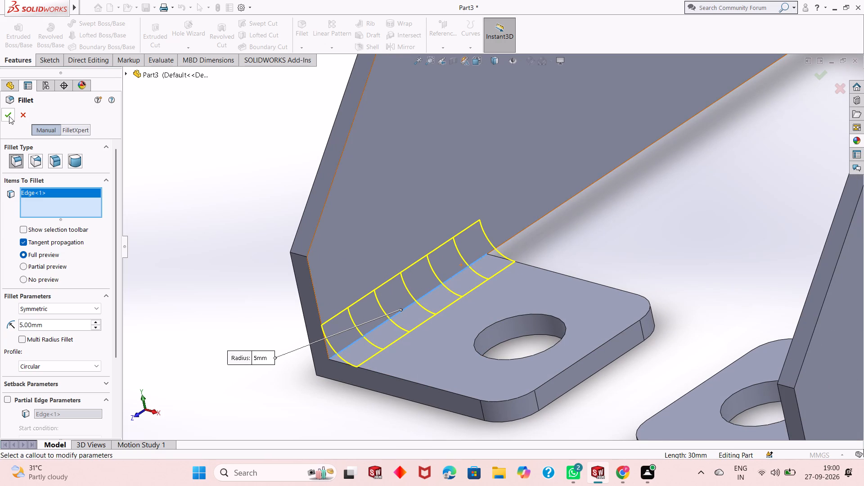
left_click(9, 116)
Examine the inner bend of the left-hand tab and compare it with the opposite tab from several angles.
scroll(430, 278, "up", 3)
middle_click_drag(566, 243, 566, 245)
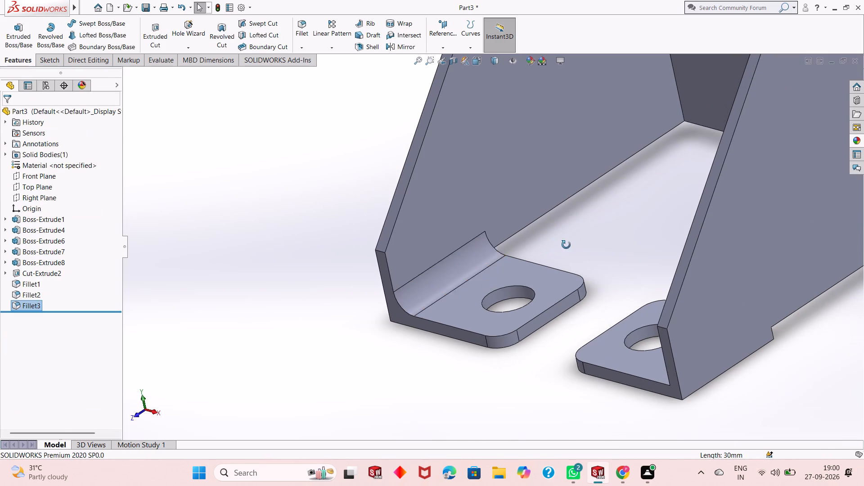
middle_click_drag(566, 245, 520, 395)
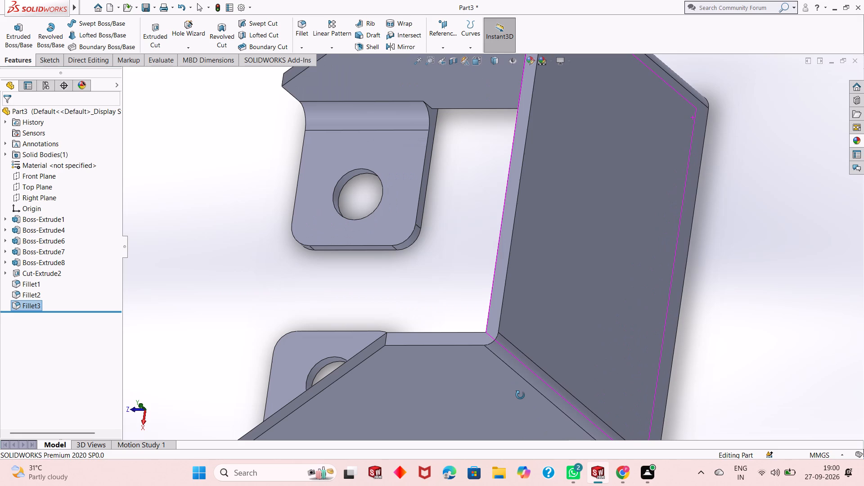
middle_click_drag(520, 395, 601, 280)
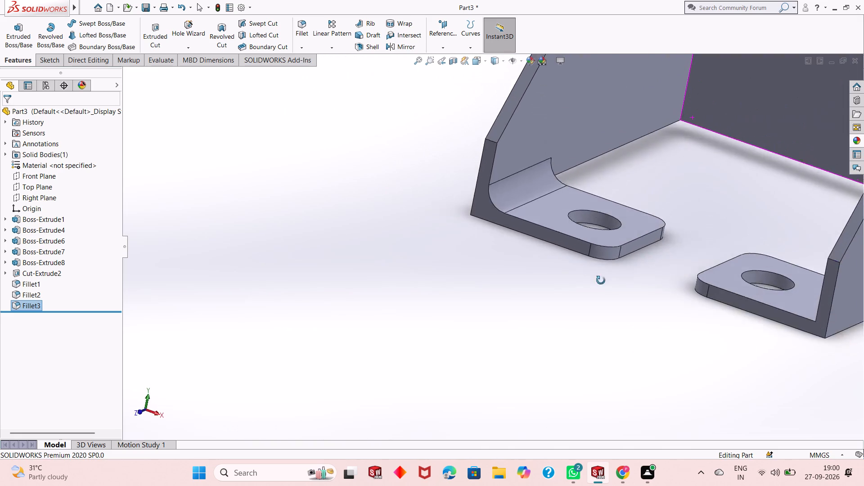
middle_click_drag(601, 280, 578, 313)
scroll(536, 323, "up", 1)
middle_click_drag(553, 272, 552, 256)
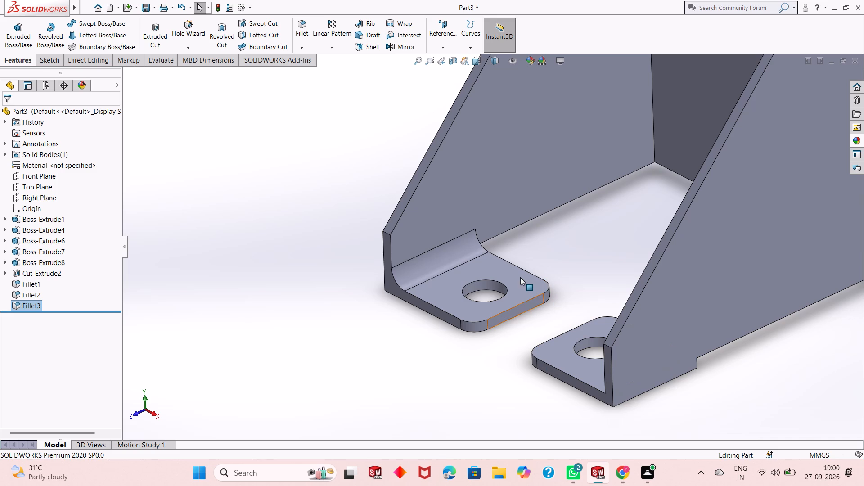
middle_click_drag(536, 310, 551, 311)
scroll(532, 302, "down", 1)
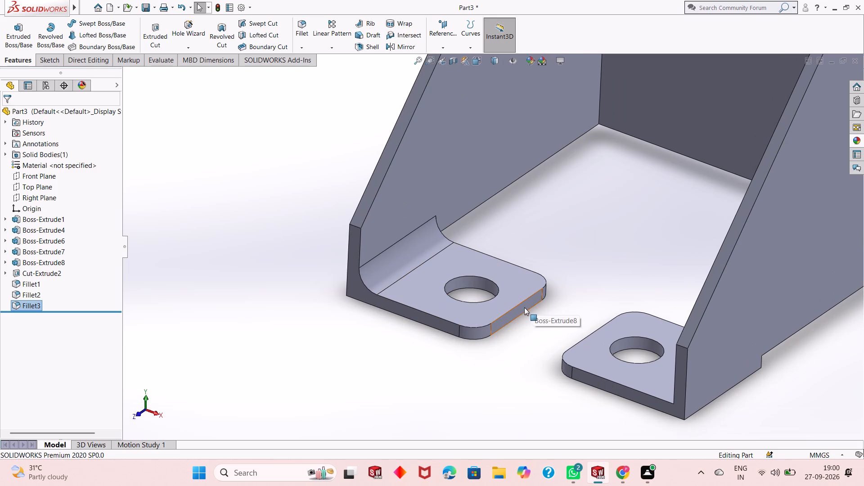
Edit the 5 mm inner tab fillet to also include the inner edge where the opposite tab meets its side wall.
left_click(219, 297)
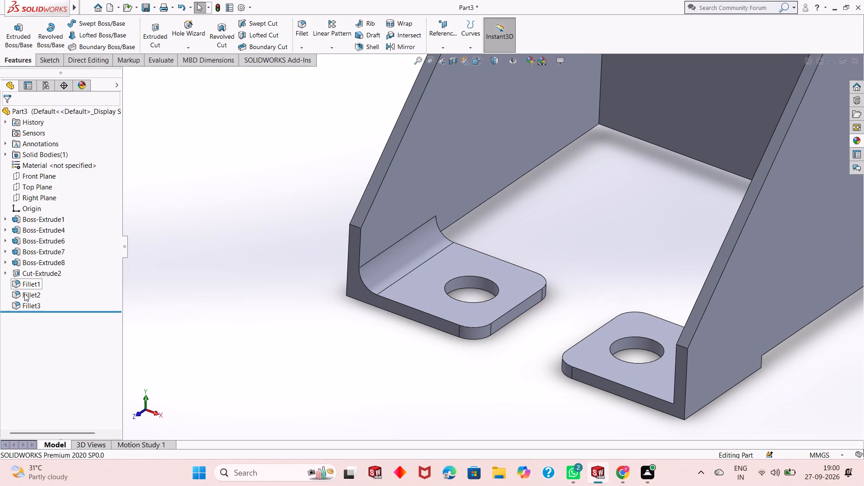
left_click(31, 307)
left_click(40, 286)
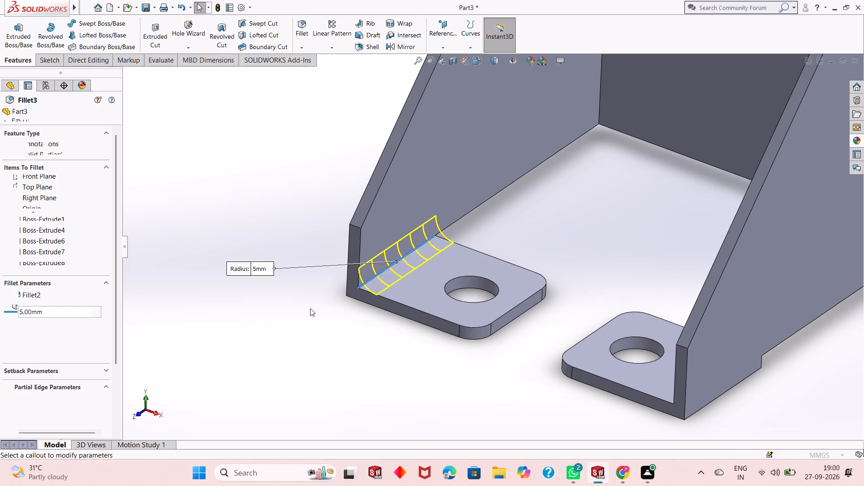
middle_click_drag(314, 309, 380, 297)
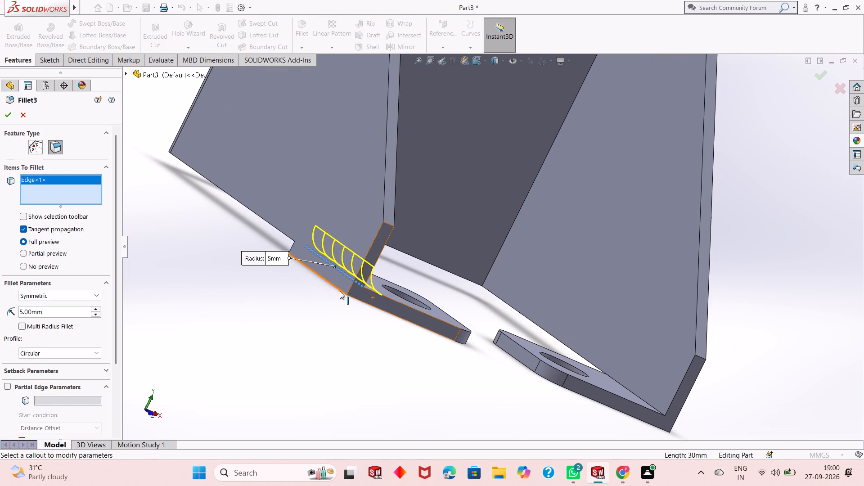
left_click(340, 291)
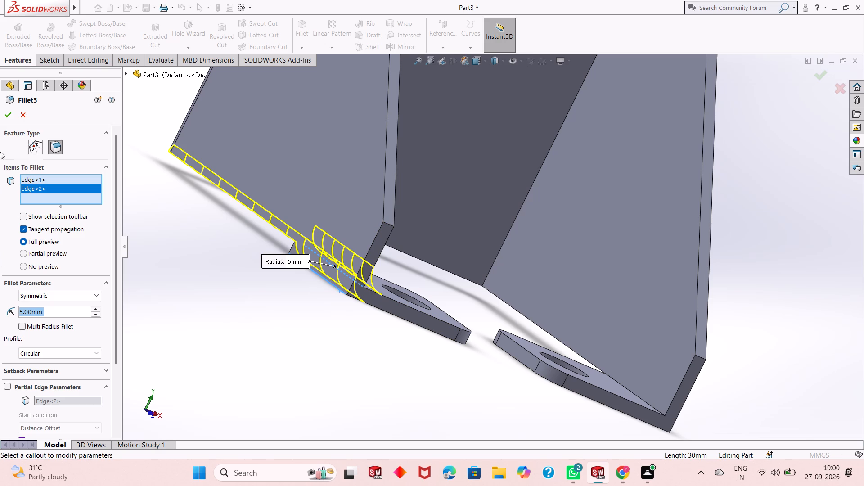
right_click(38, 186)
left_click(56, 200)
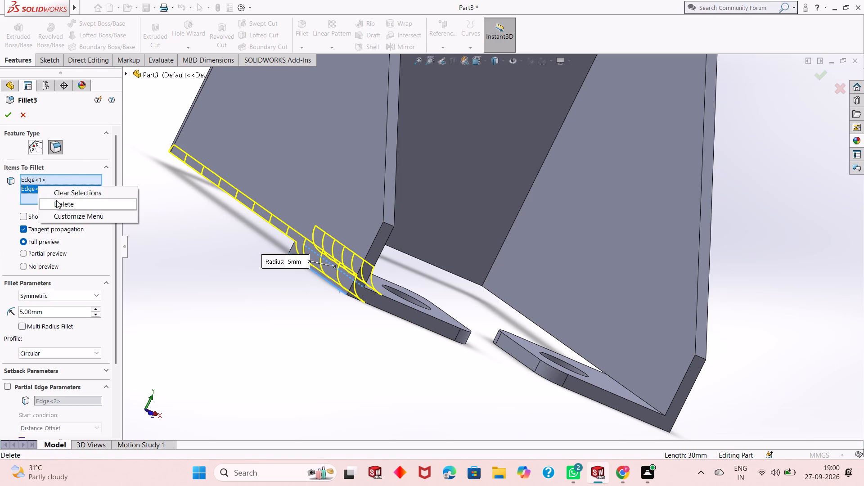
left_click(639, 396)
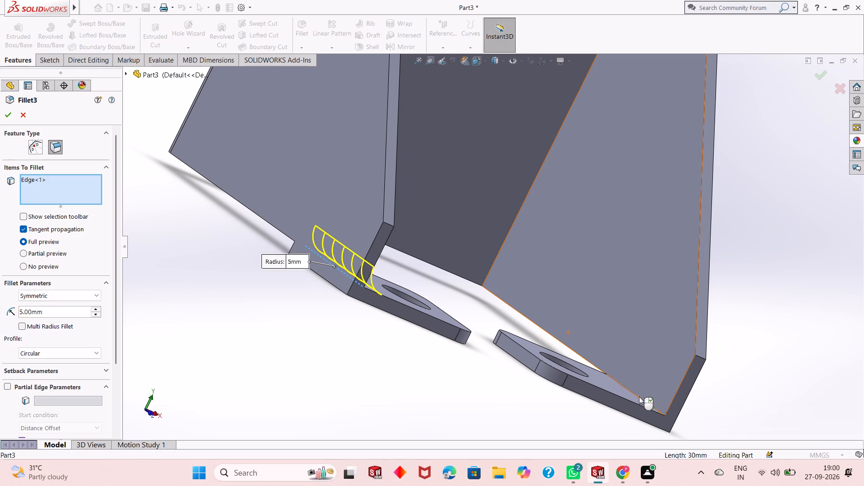
left_click(7, 118)
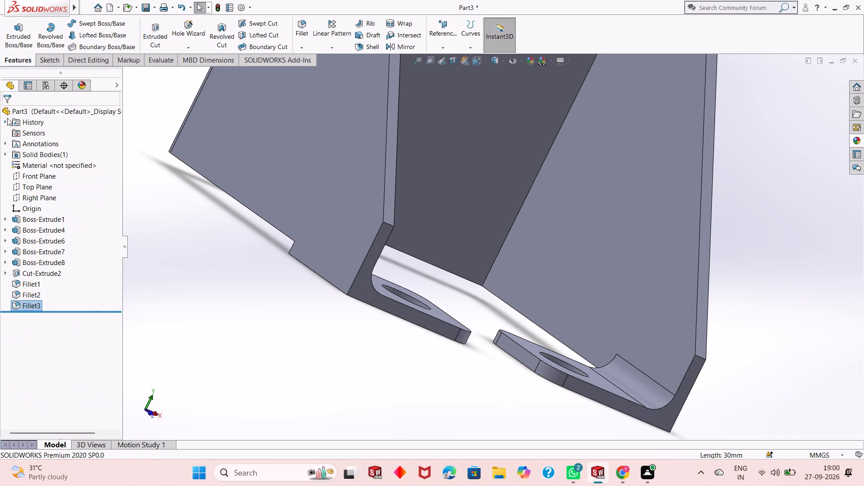
Fillet the two outer bottom edges where the tabs meet the side walls with a 3 mm radius.
middle_click_drag(291, 338, 285, 339)
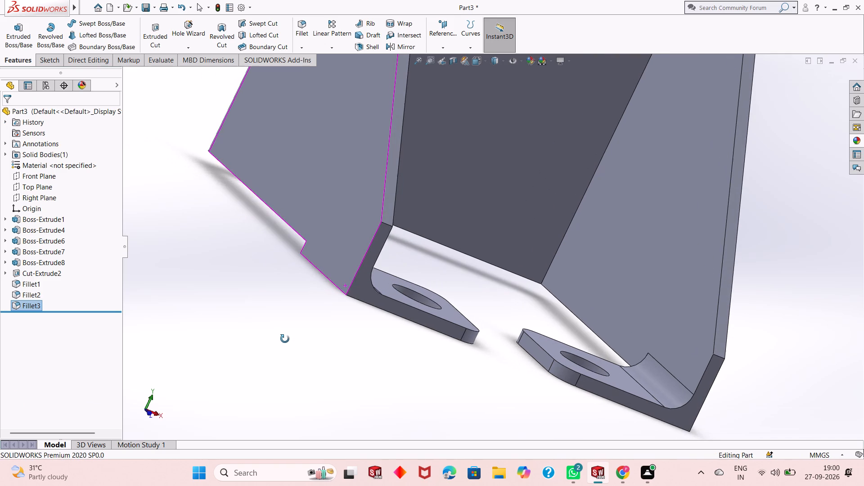
middle_click_drag(285, 339, 283, 339)
scroll(340, 286, "up", 2)
scroll(500, 251, "down", 2)
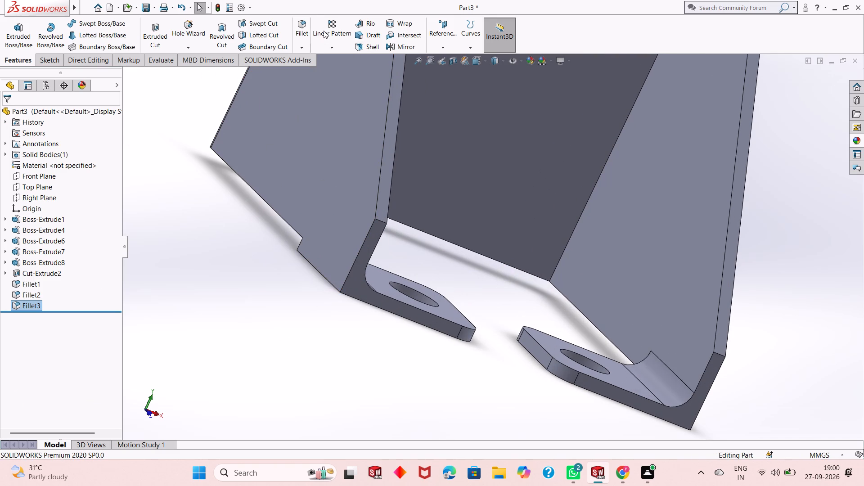
left_click(299, 31)
key("3")
key("Return")
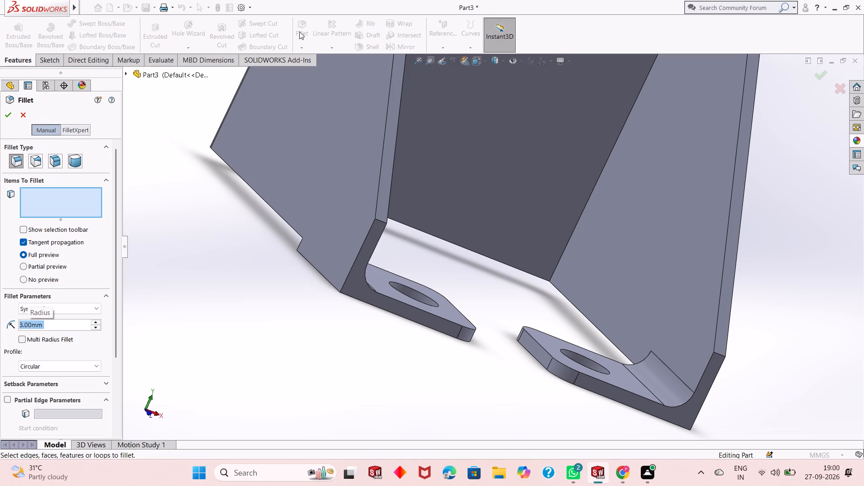
left_click(319, 270)
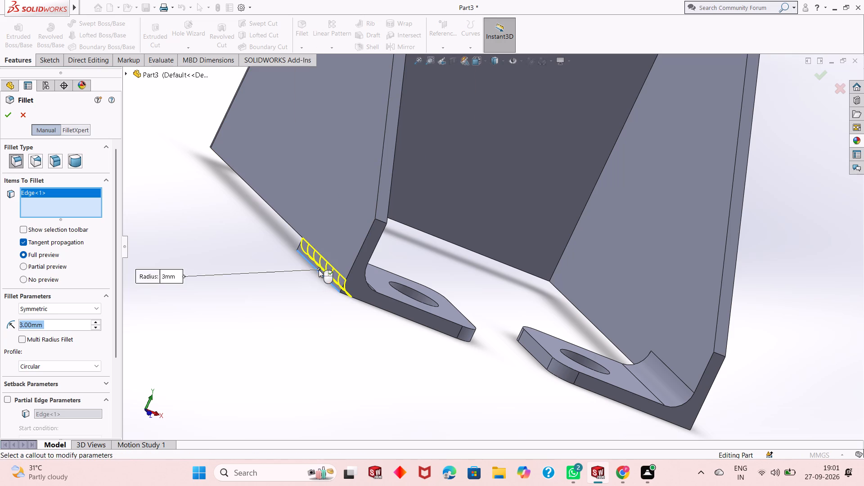
scroll(450, 297, "up", 3)
middle_click_drag(616, 303, 536, 246)
left_click(616, 352)
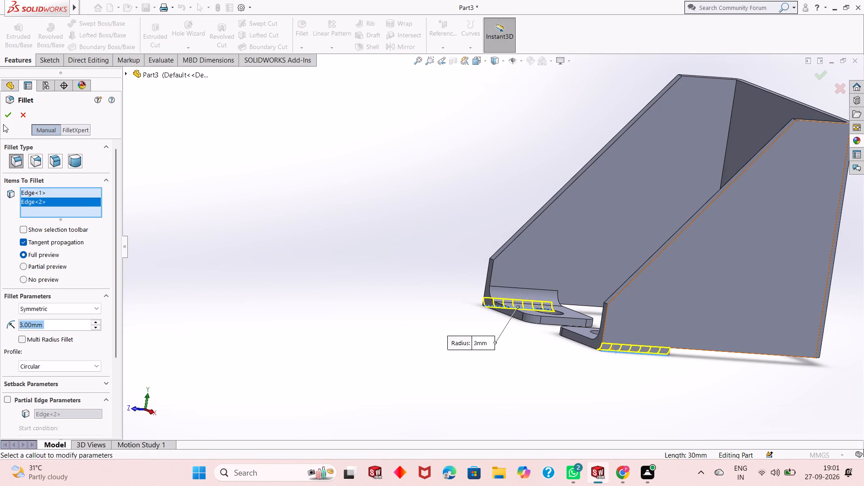
left_click(6, 114)
Examine the inner and outer rounded bends between both tabs and the side walls from several angles.
scroll(534, 313, "up", 1)
middle_click_drag(534, 313, 562, 283)
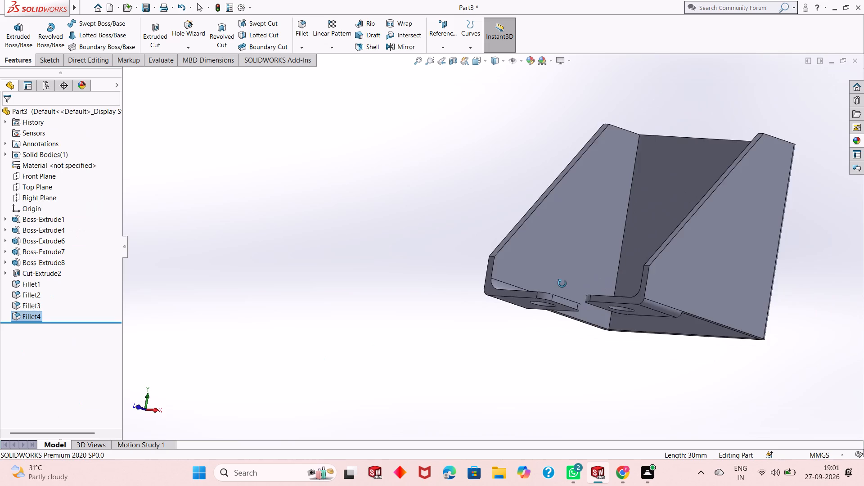
middle_click_drag(562, 283, 576, 355)
scroll(575, 354, "up", 2)
scroll(586, 282, "down", 4)
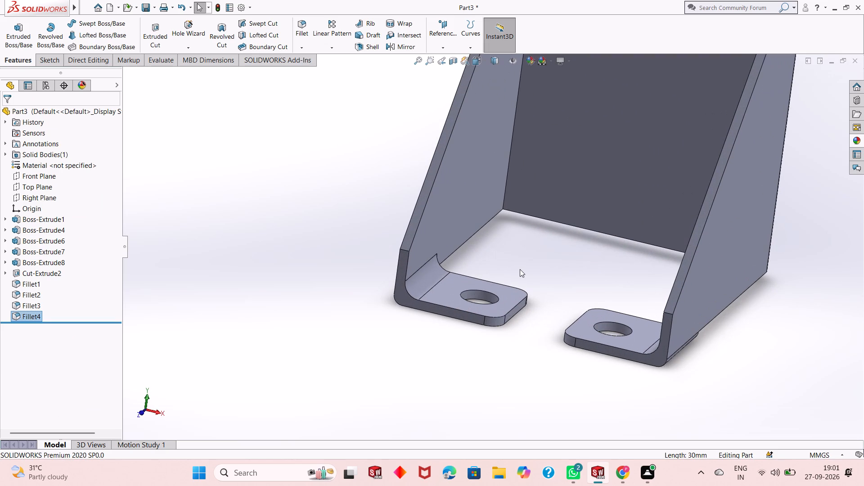
scroll(512, 267, "down", 1)
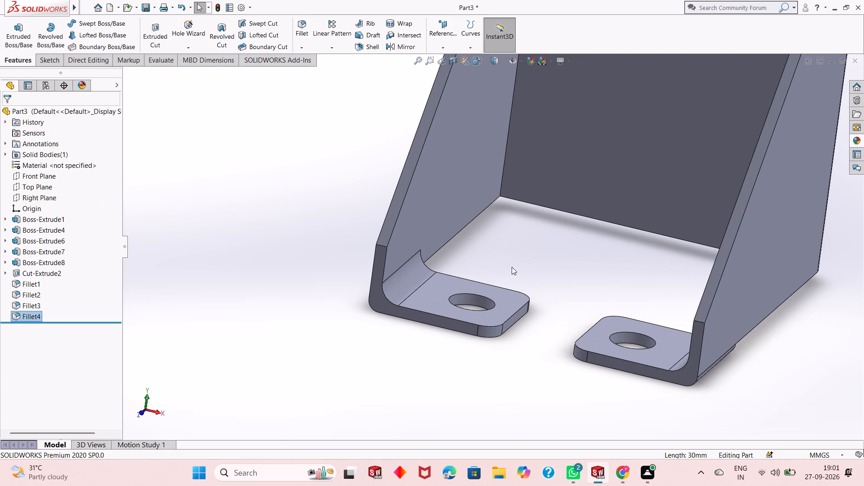
scroll(512, 267, "down", 1)
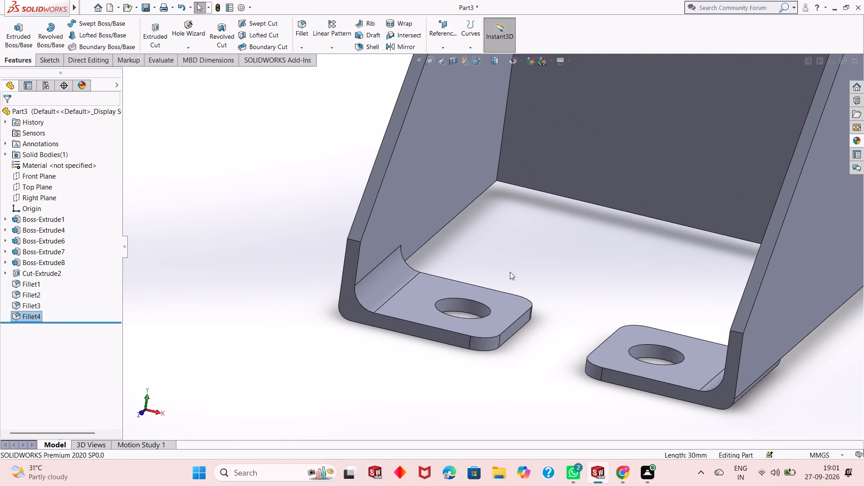
scroll(510, 272, "up", 3)
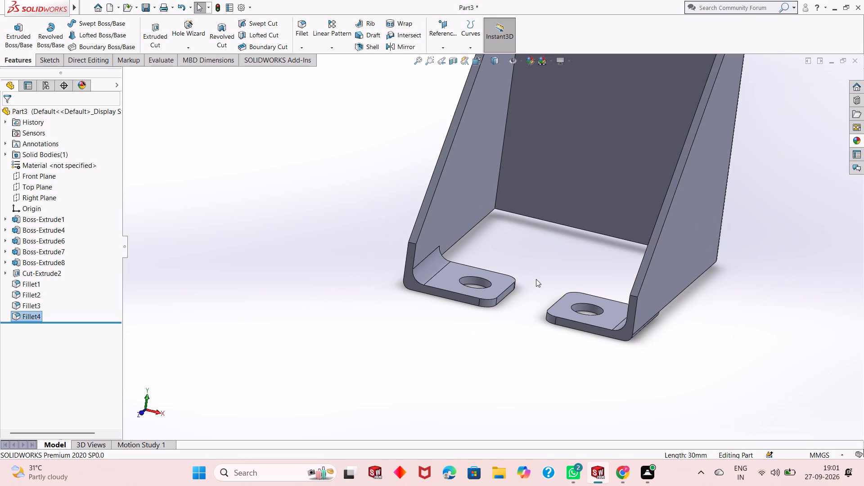
middle_click_drag(533, 326, 529, 324)
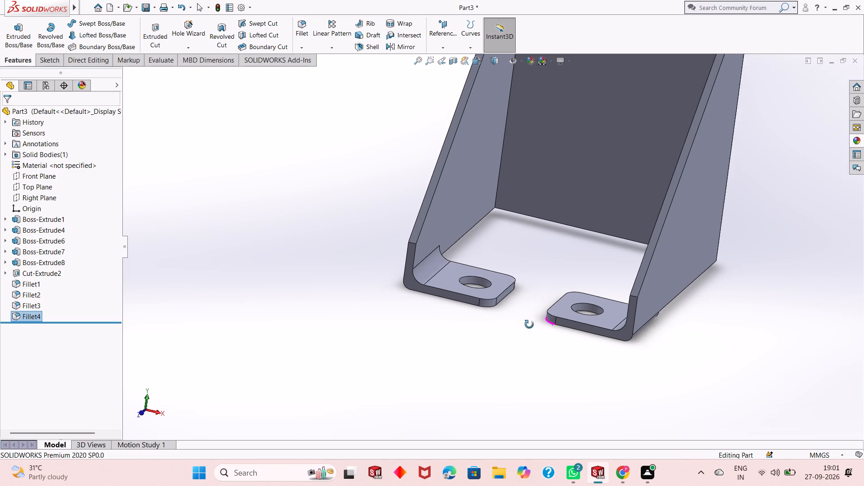
Examine the rounded tab bends, side walls and back plate of the bracket from the front, side and rear.
middle_click_drag(529, 324, 533, 309)
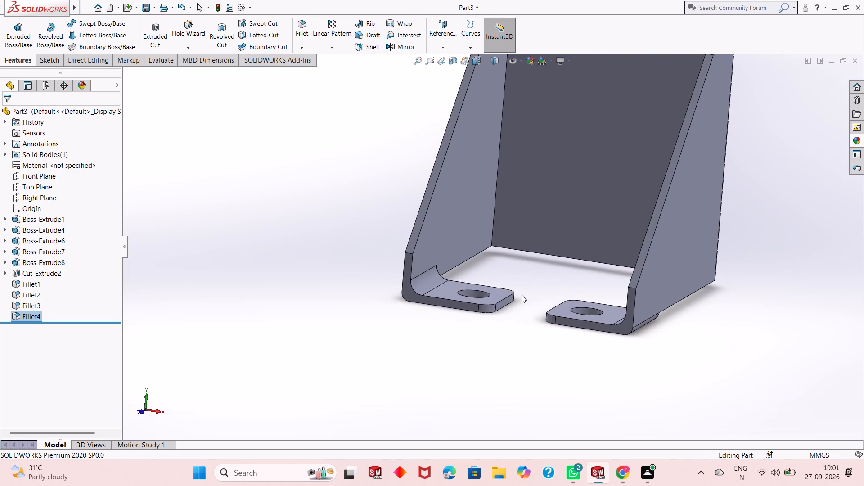
scroll(522, 295, "down", 1)
scroll(522, 295, "up", 2)
scroll(562, 267, "up", 1)
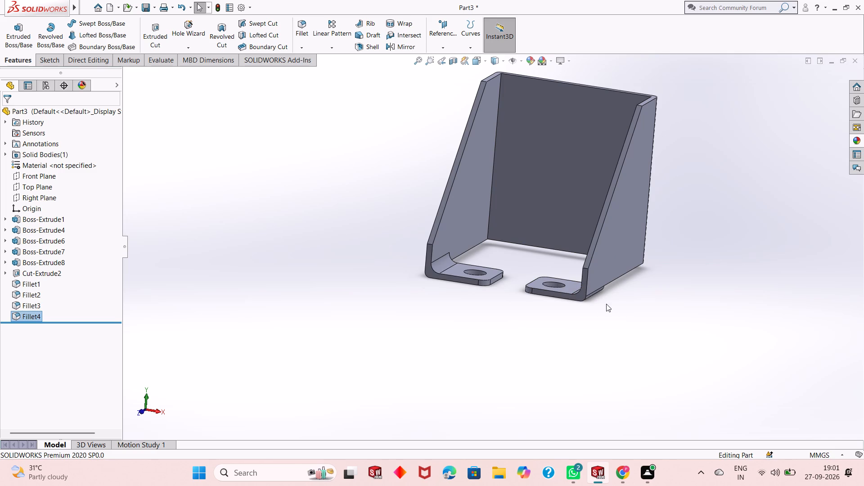
middle_click_drag(606, 304, 648, 237)
middle_click_drag(673, 200, 603, 322)
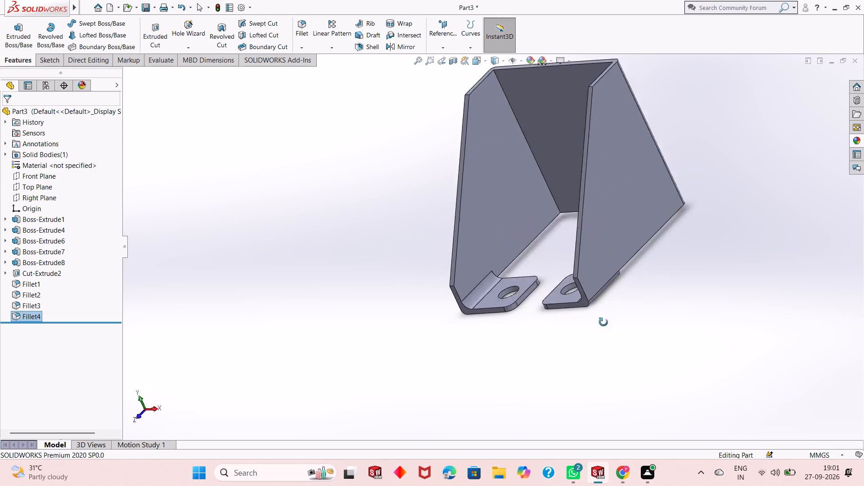
middle_click_drag(603, 322, 454, 333)
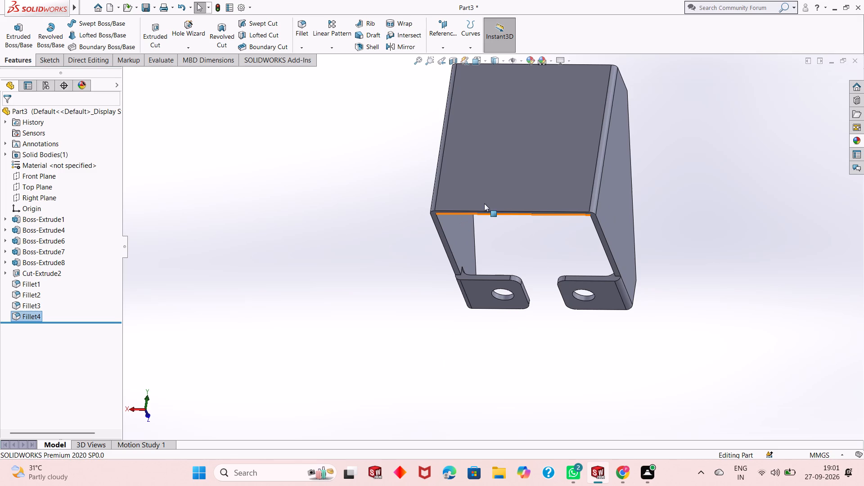
Sketch a corner rectangle about 64 mm long across the 3 mm thickness of the back plate's bottom edge face.
middle_click_drag(514, 223, 518, 161)
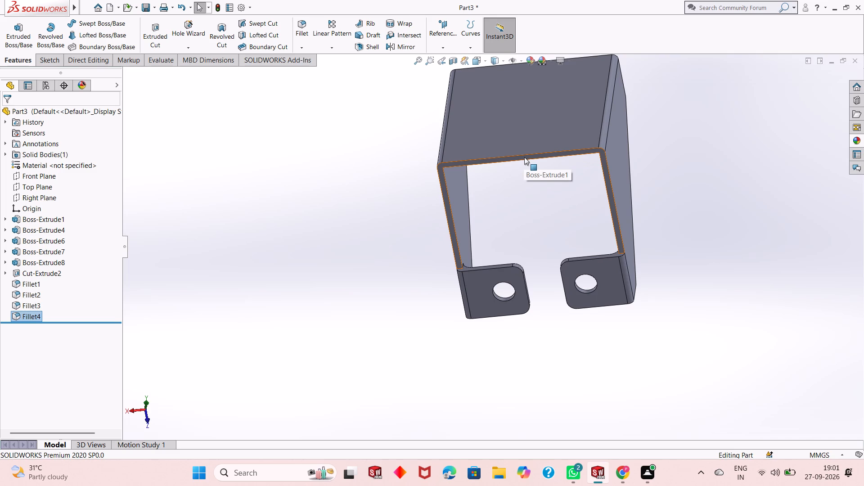
left_click(524, 157)
left_click(567, 135)
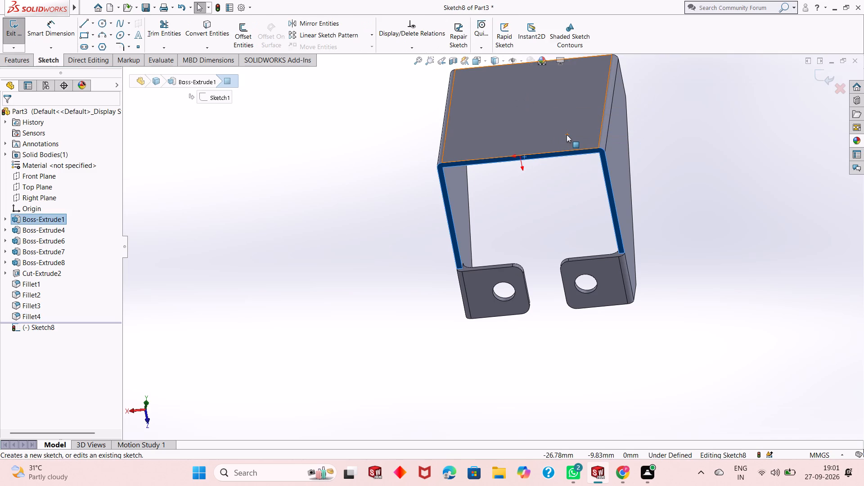
key("ctrl+8")
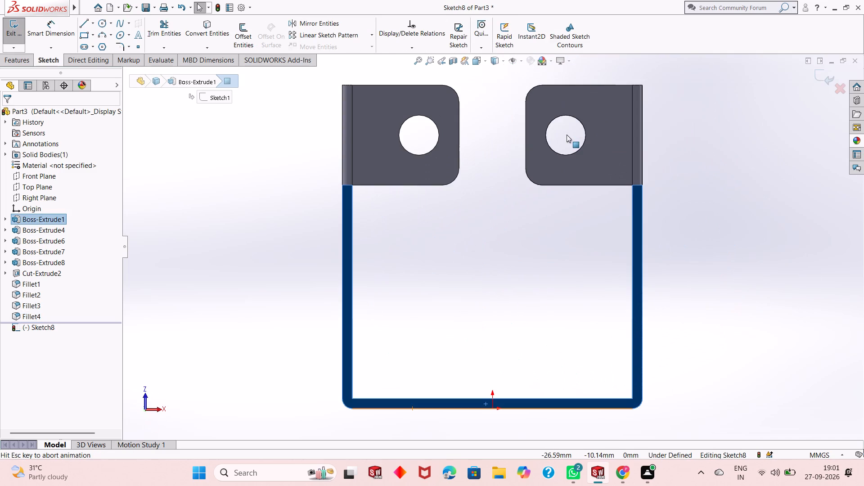
key("Escape")
key("Escape")
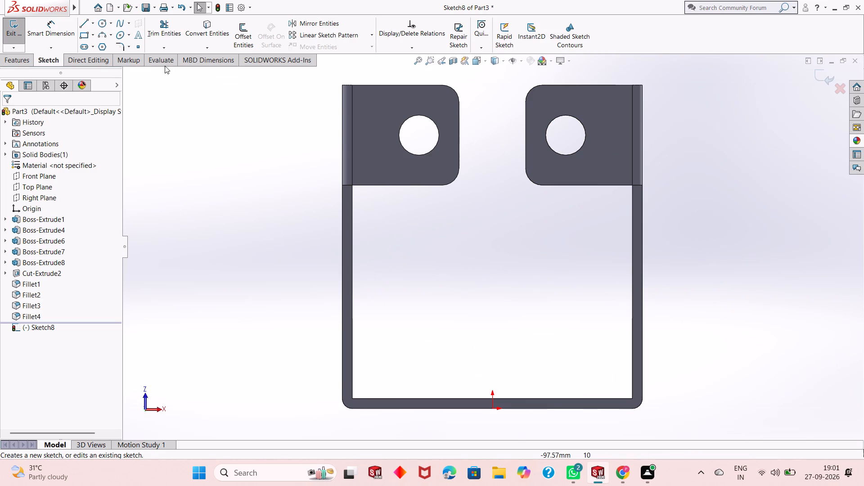
left_click(85, 37)
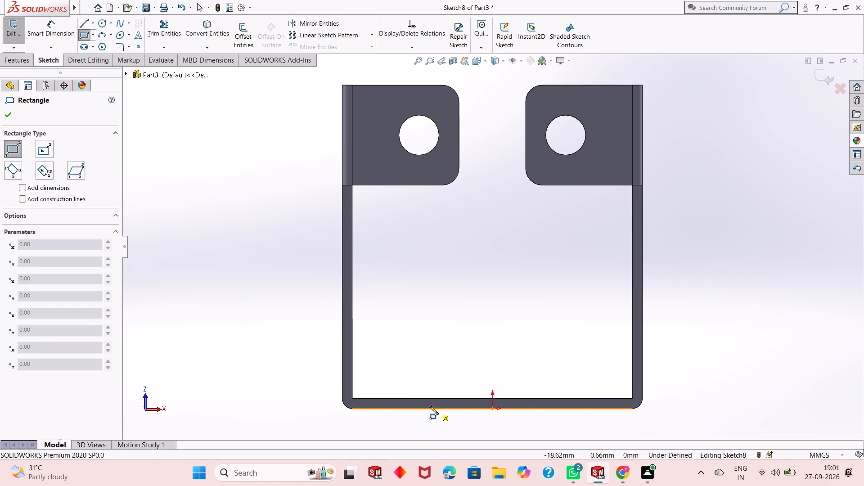
left_click(396, 398)
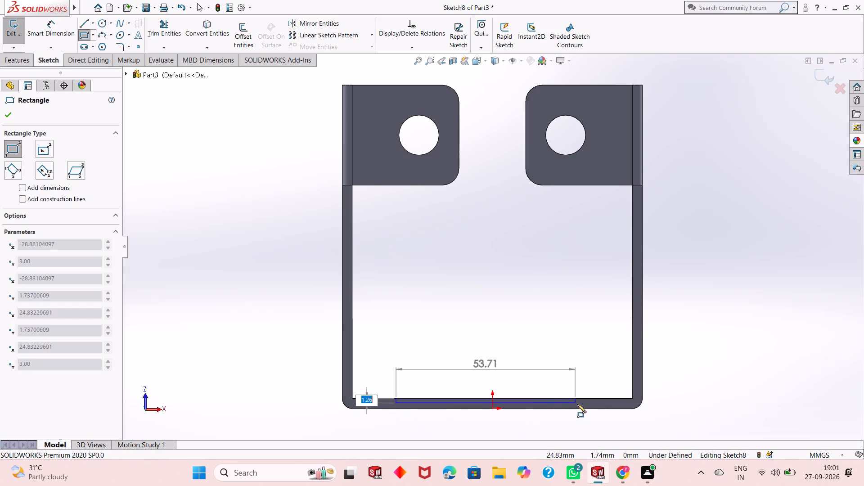
left_click(611, 409)
right_click(252, 312)
left_click(281, 317)
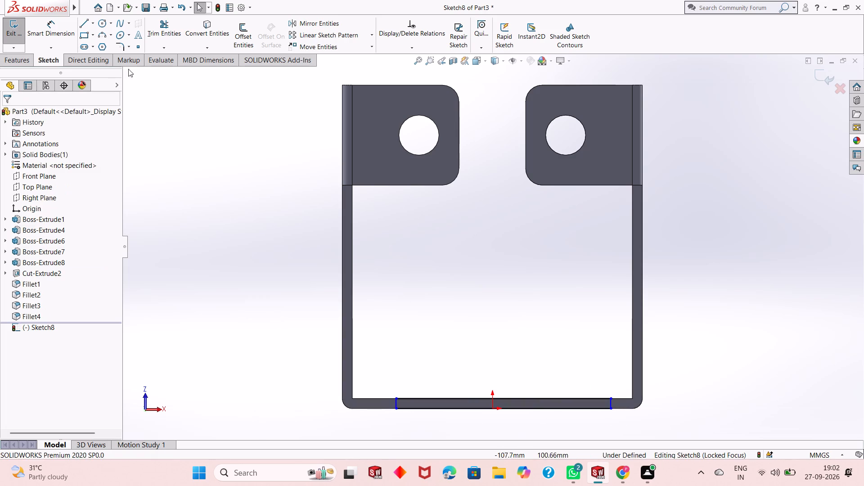
Dimension the rectangle to 70 mm long, with its end corner 35 mm from the origin to centre it.
left_click(38, 22)
left_click(553, 396)
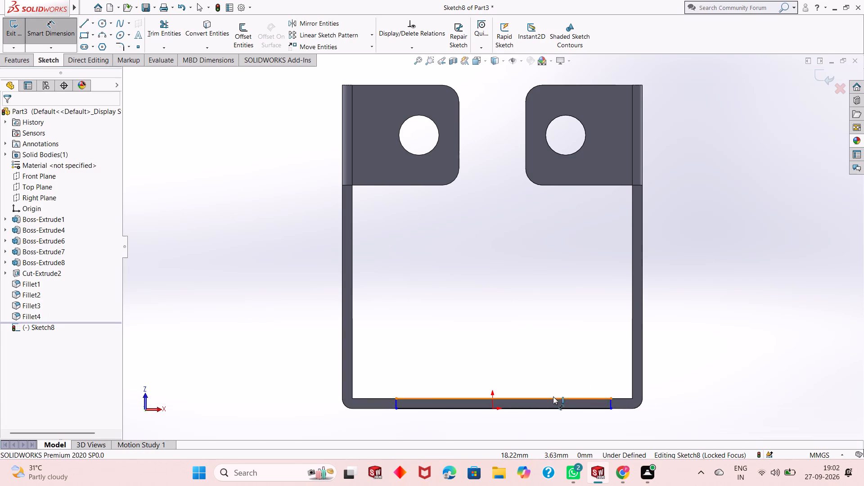
left_click(555, 359)
type("70")
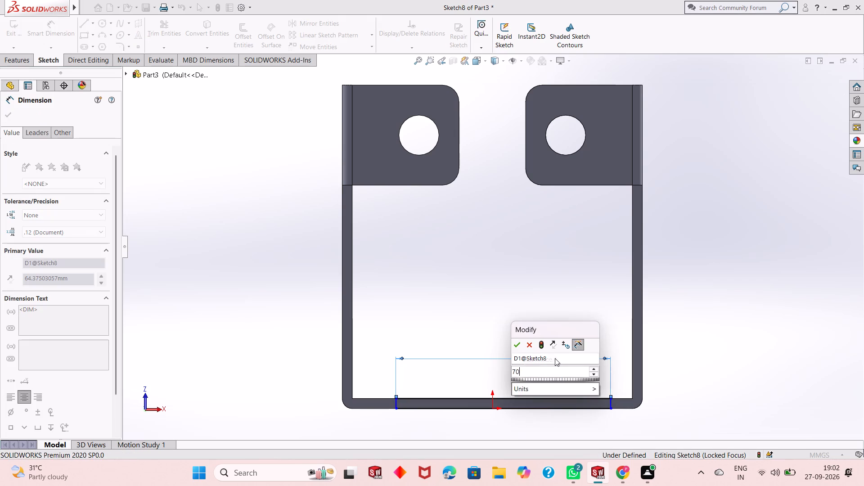
key("Return")
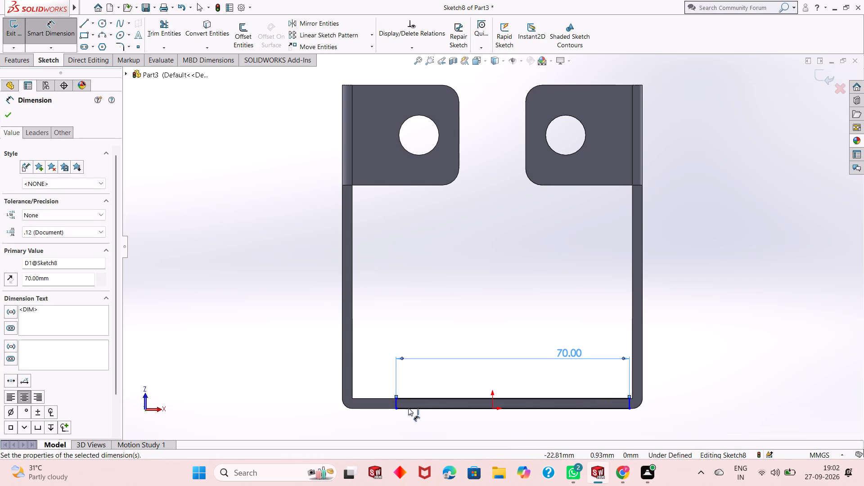
left_click(399, 410)
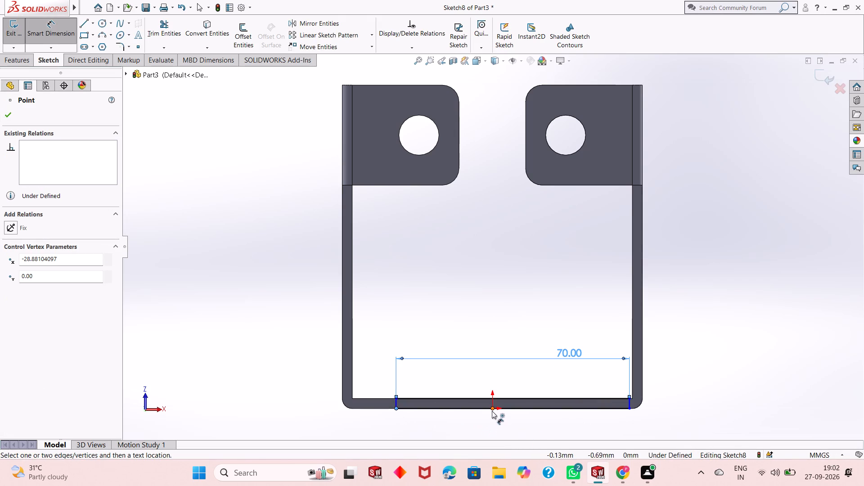
left_click(492, 410)
left_click(484, 423)
type("35")
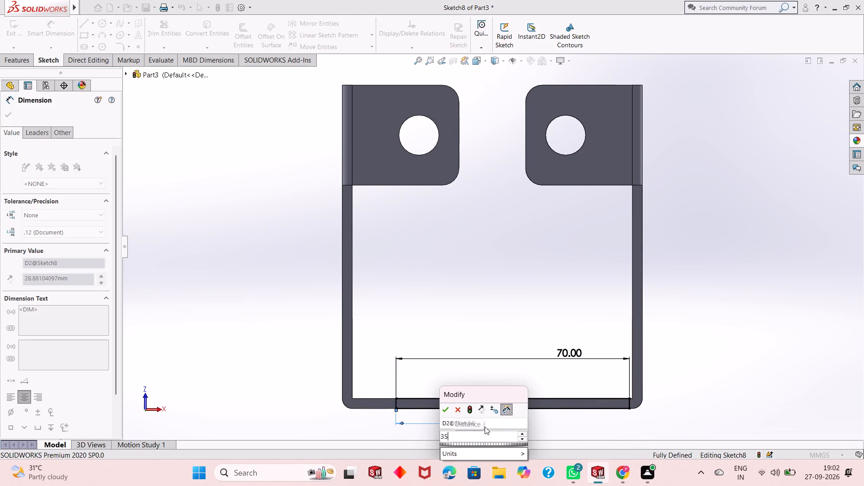
key("Return")
right_click(246, 268)
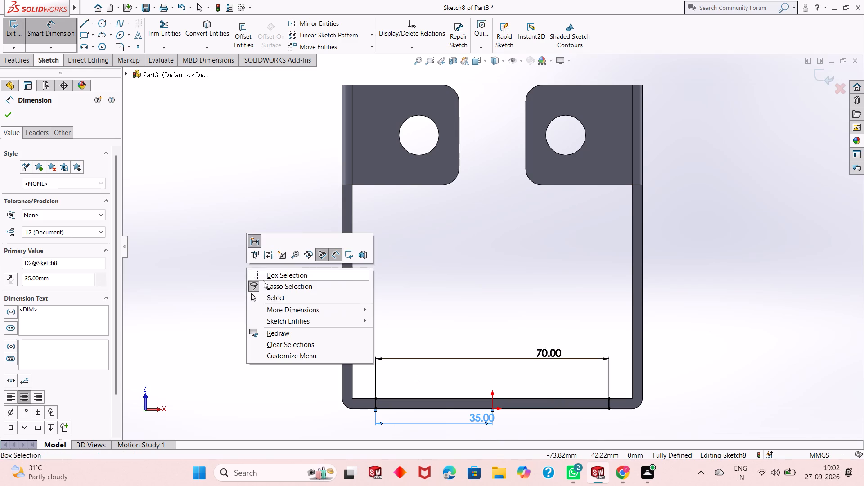
left_click(282, 300)
Extrude the rectangle 5 mm downward from the back plate's bottom edge, merged with the existing body.
scroll(418, 263, "up", 1)
middle_click_drag(418, 261, 423, 275)
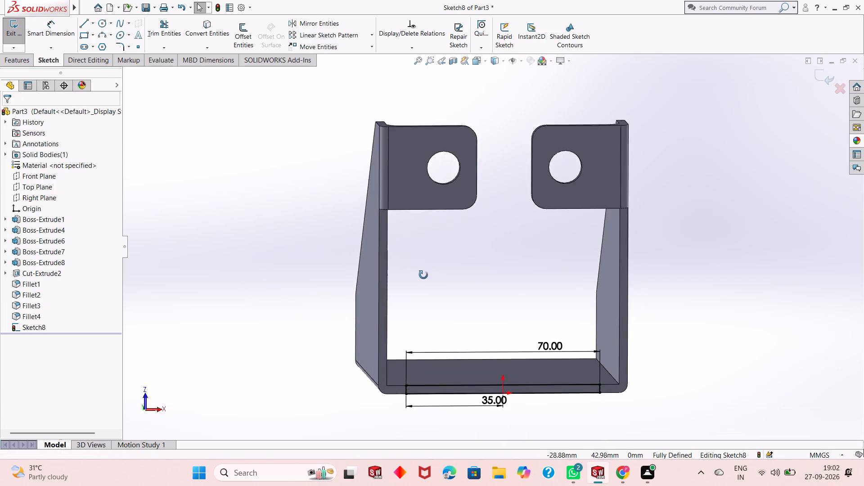
middle_click_drag(423, 275, 431, 311)
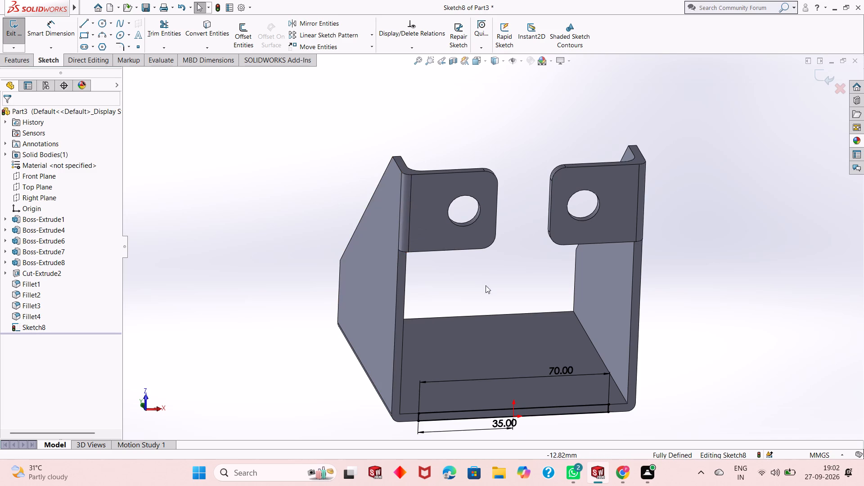
middle_click_drag(490, 274, 488, 290)
scroll(488, 290, "up", 1)
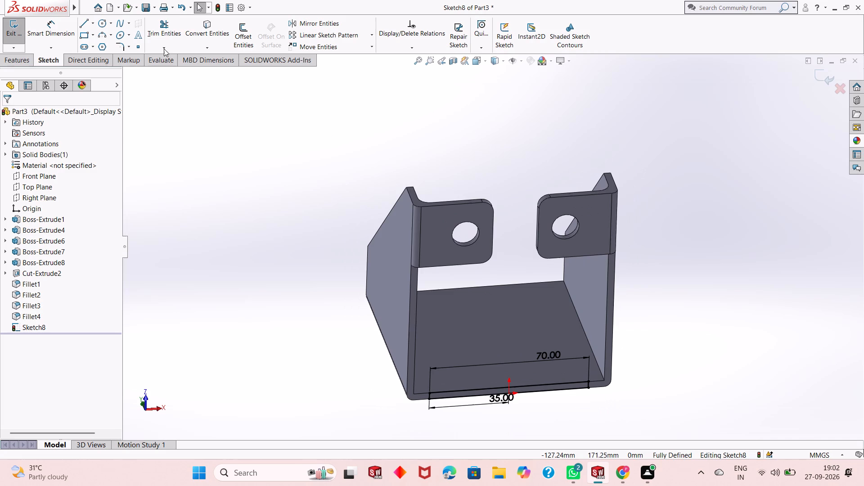
left_click(22, 59)
left_click(23, 35)
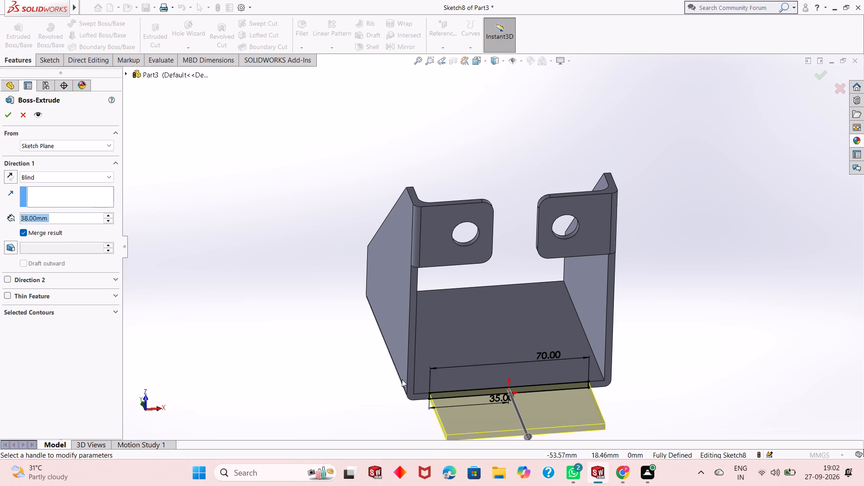
scroll(484, 355, "up", 1)
middle_click_drag(537, 374, 538, 375)
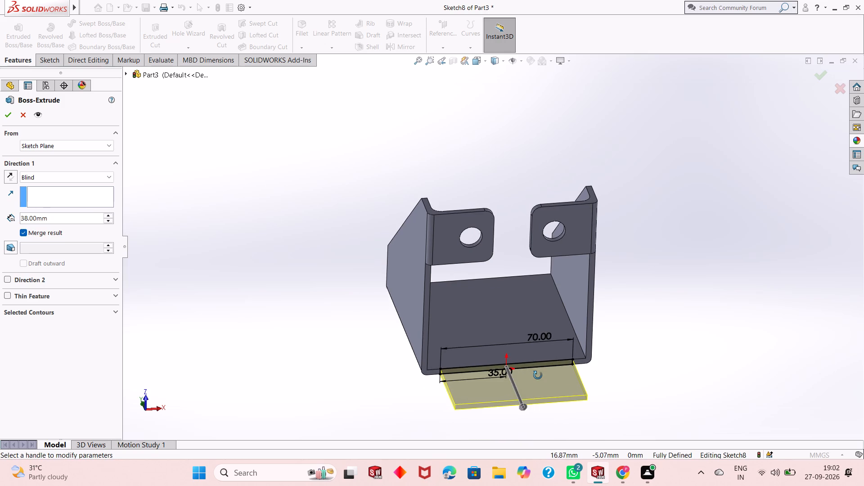
middle_click_drag(538, 375, 548, 408)
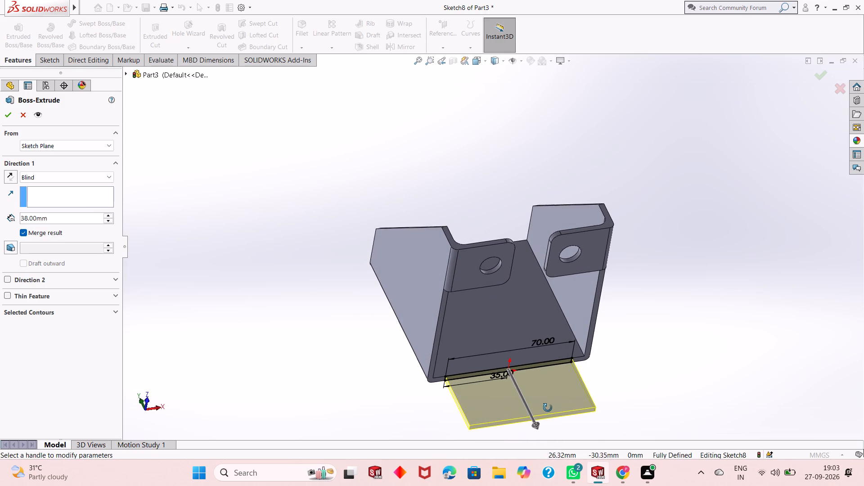
middle_click_drag(548, 408, 554, 430)
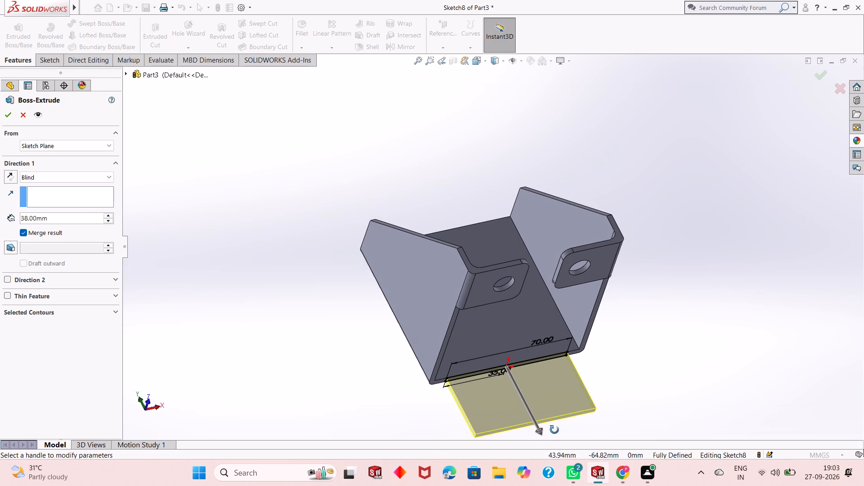
middle_click_drag(554, 430, 556, 433)
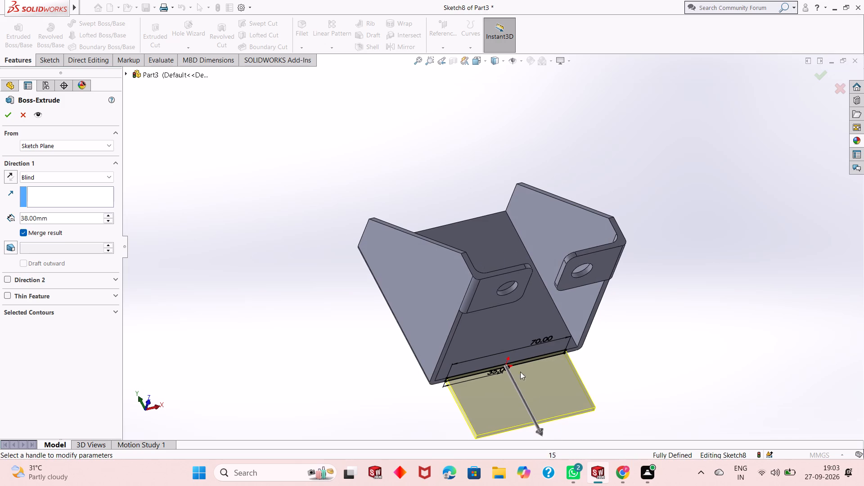
double_click(58, 216)
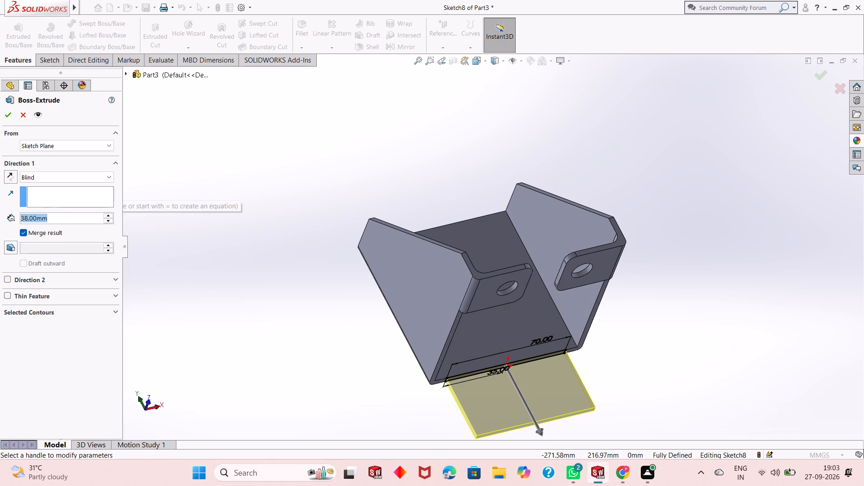
key("3")
key("Return")
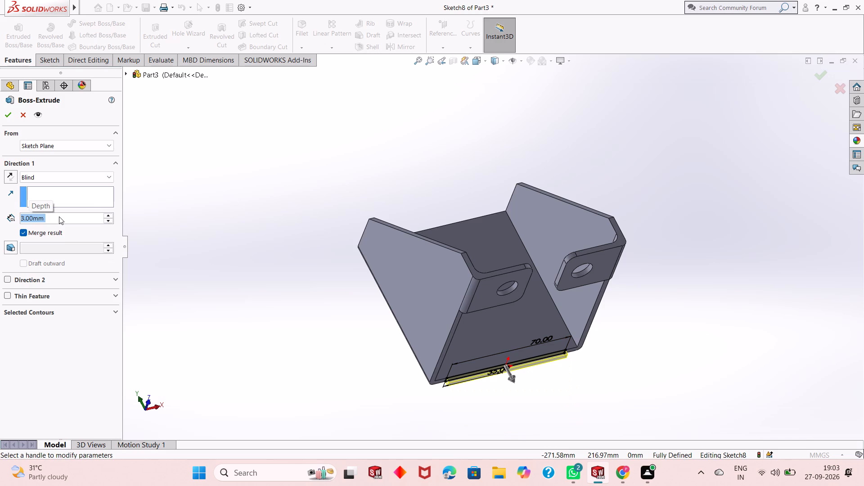
key("5")
key("Return")
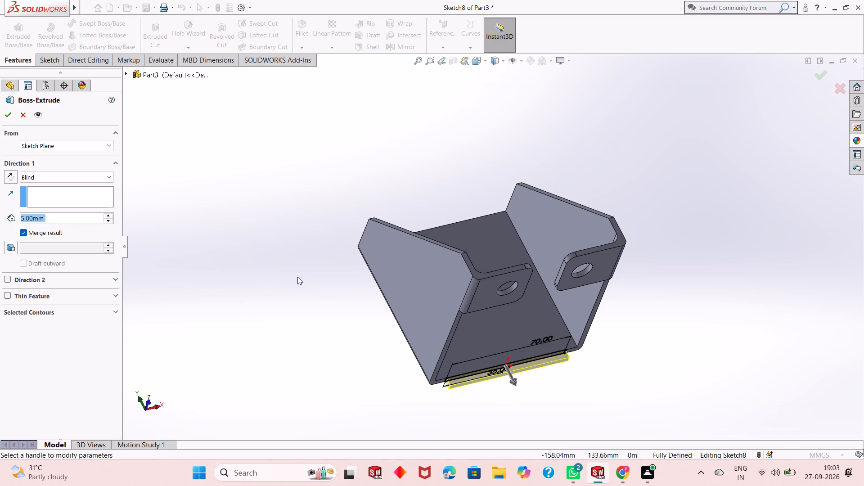
left_click(9, 119)
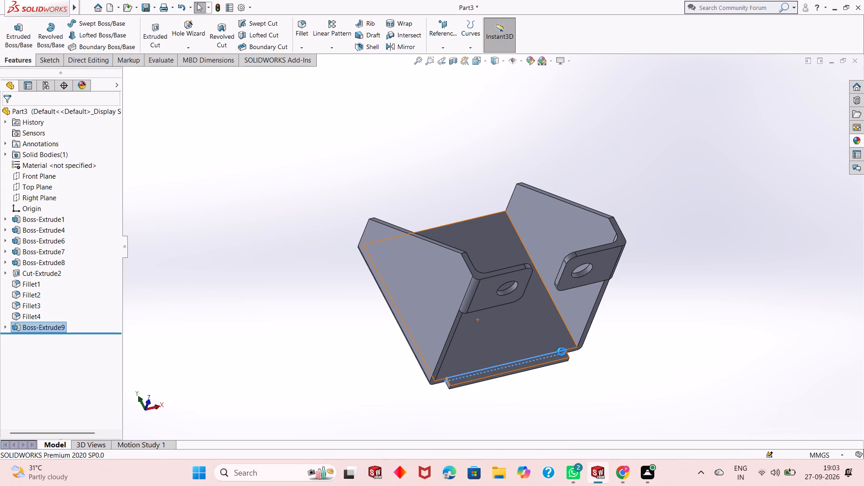
Sketch a corner rectangle about 68 mm by 6.4 mm on the back plate's inner face plane, hanging below the lip's bottom edge from its corner.
middle_click_drag(621, 396, 605, 414)
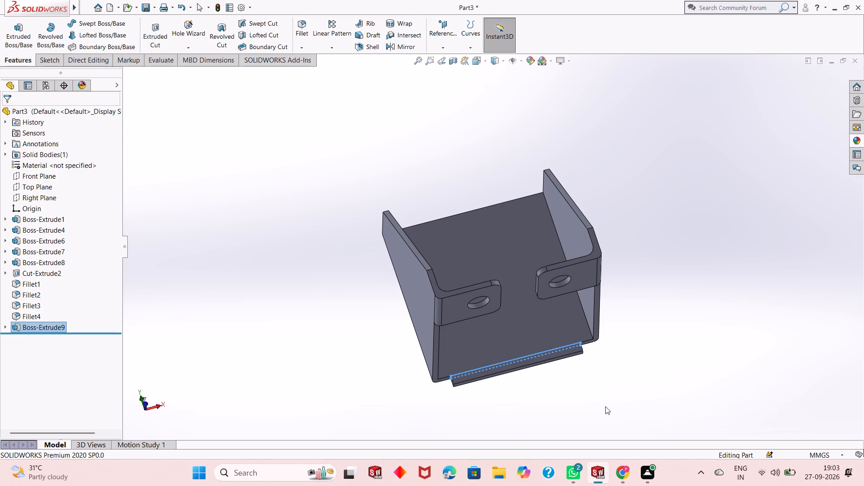
middle_click_drag(605, 406, 603, 433)
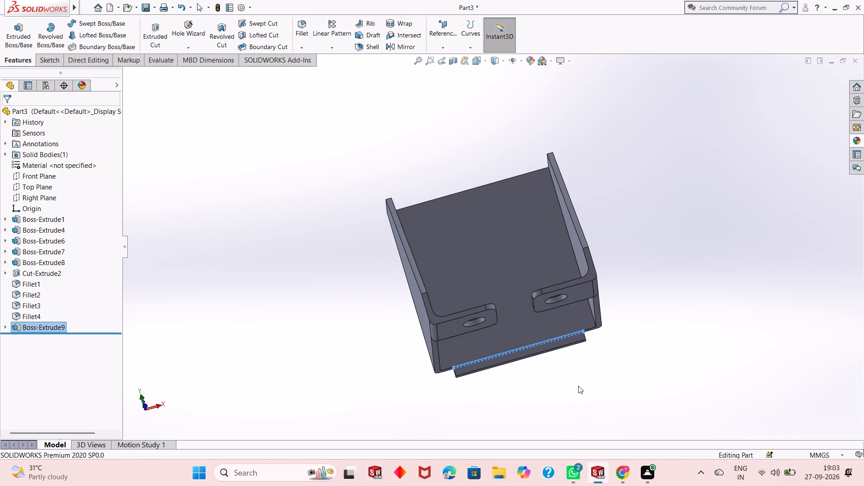
left_click(570, 379)
middle_click_drag(559, 346, 556, 383)
scroll(506, 334, "down", 8)
middle_click_drag(504, 333, 502, 374)
scroll(477, 352, "up", 2)
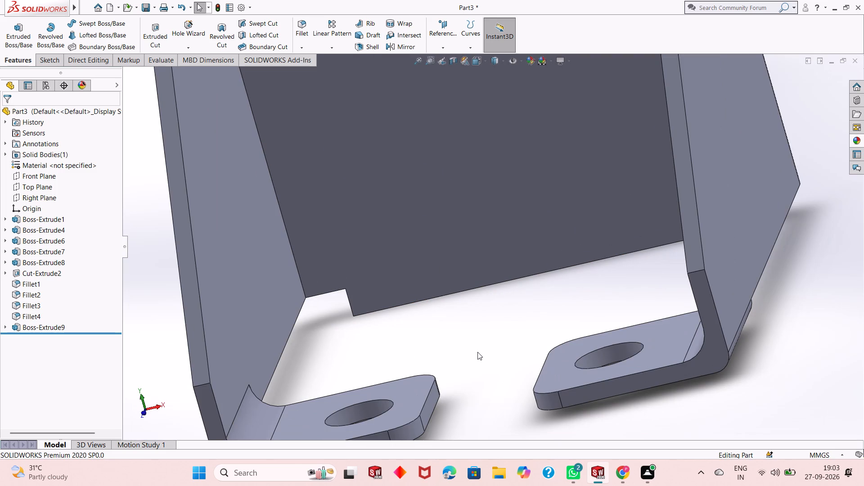
left_click(417, 293)
left_click(454, 269)
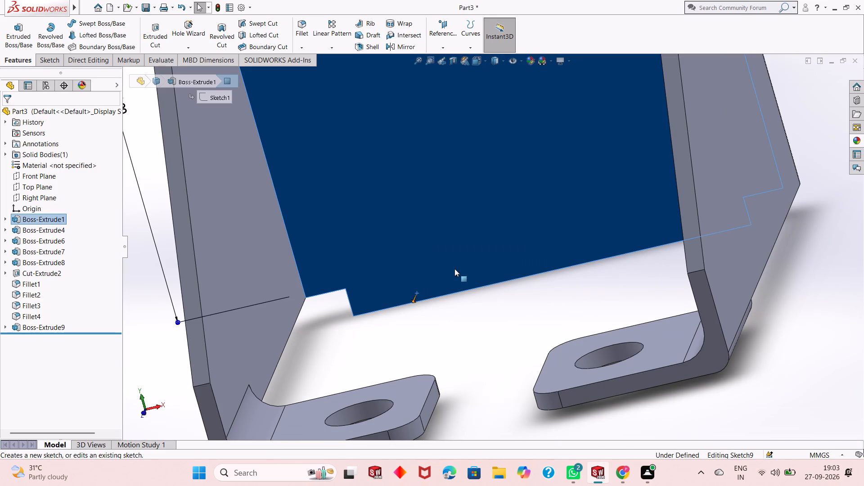
key("ctrl+8")
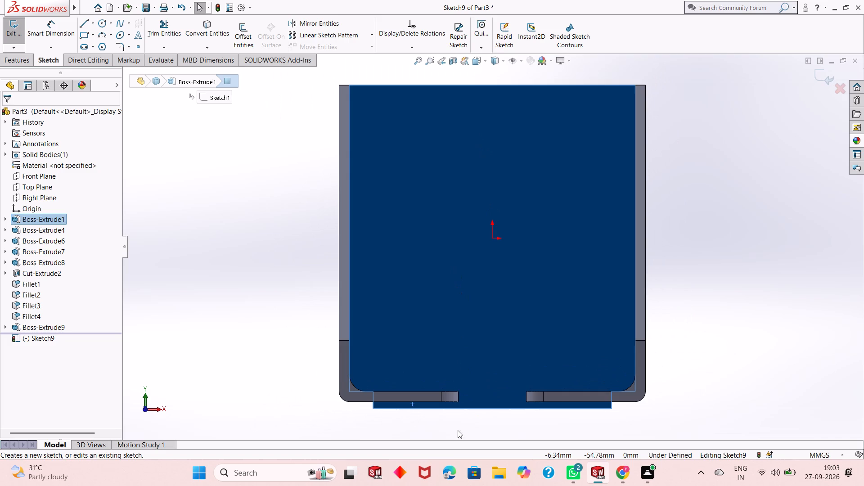
scroll(365, 435, "down", 1)
scroll(418, 378, "down", 2)
key("Escape")
key("Escape")
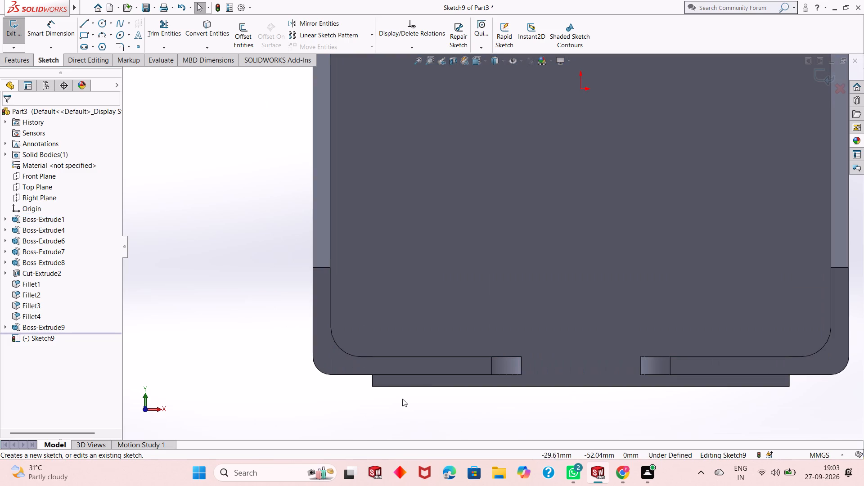
left_click(83, 23)
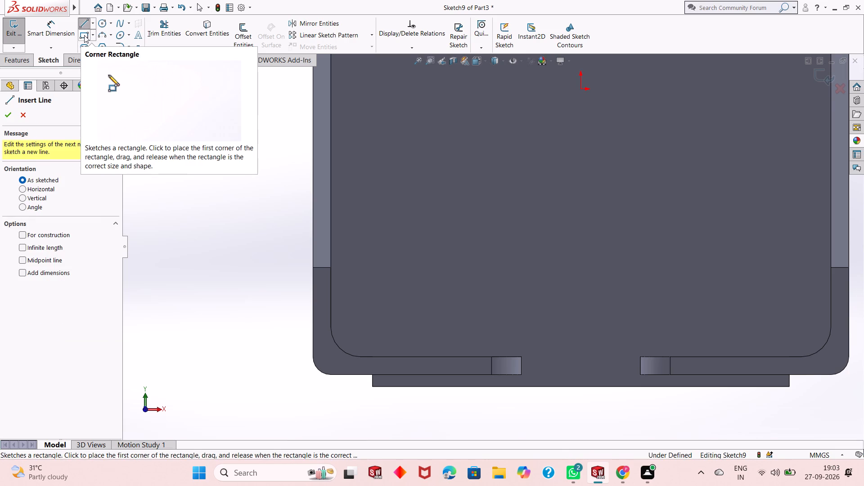
left_click(84, 35)
scroll(385, 311, "up", 1)
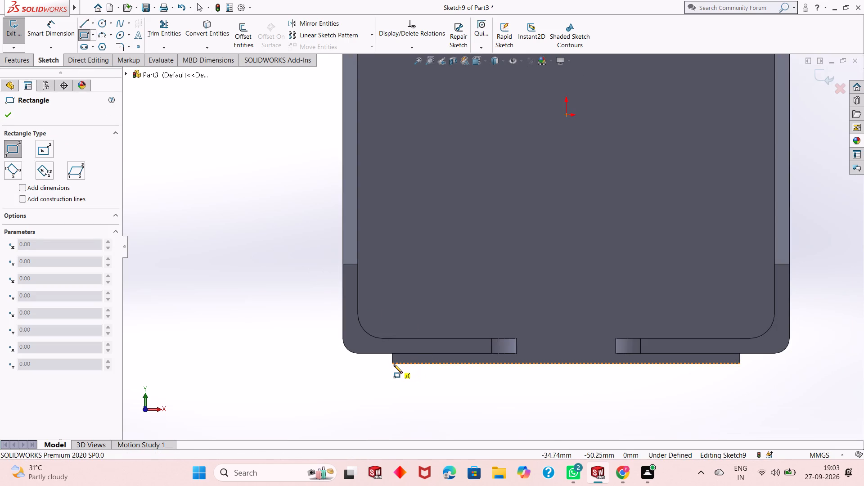
left_click(393, 364)
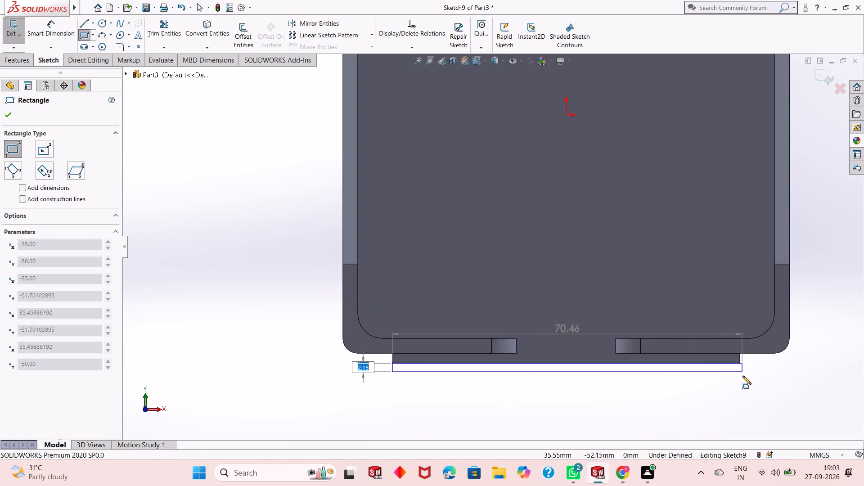
left_click(729, 395)
left_click(210, 283)
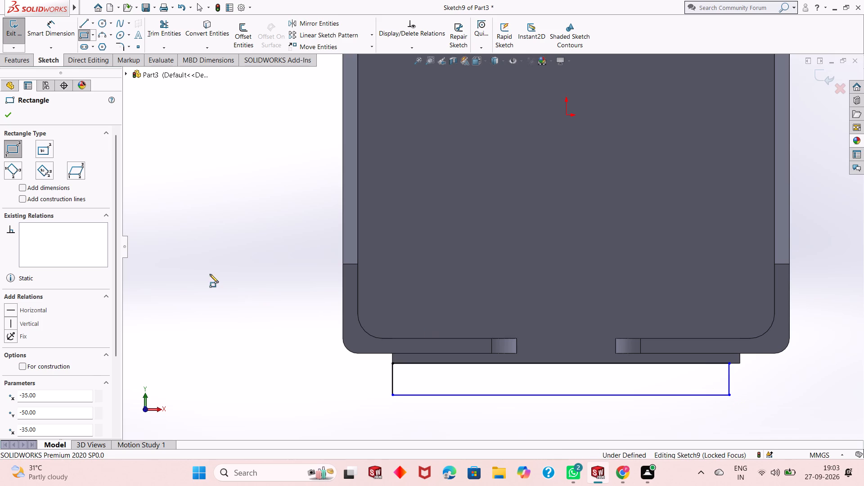
Dimension the rectangle to 70 mm long and 3 mm high.
left_click(46, 31)
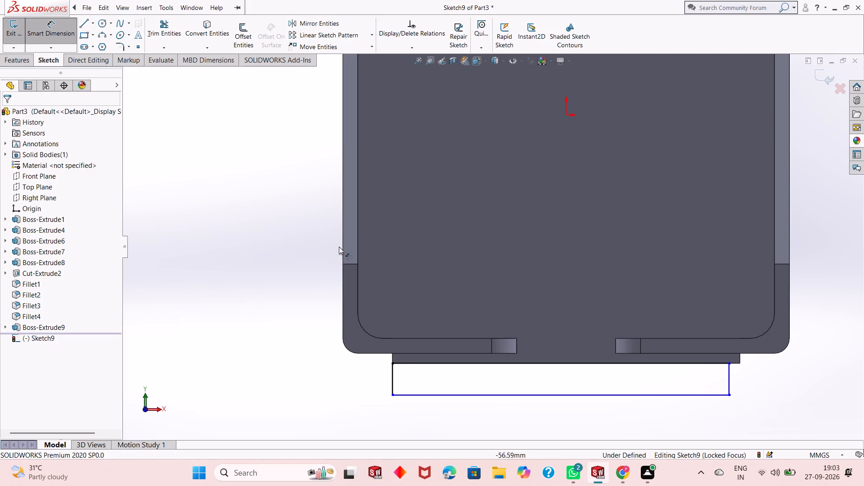
left_click(700, 396)
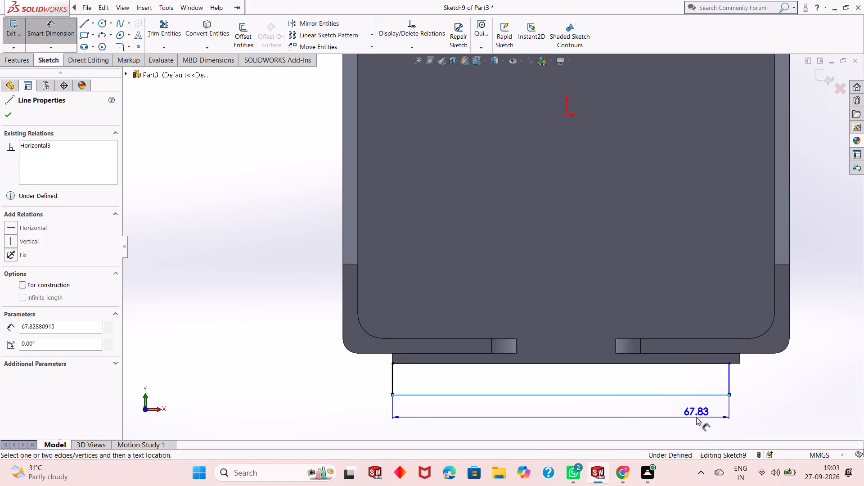
left_click(696, 418)
type("70")
key("Return")
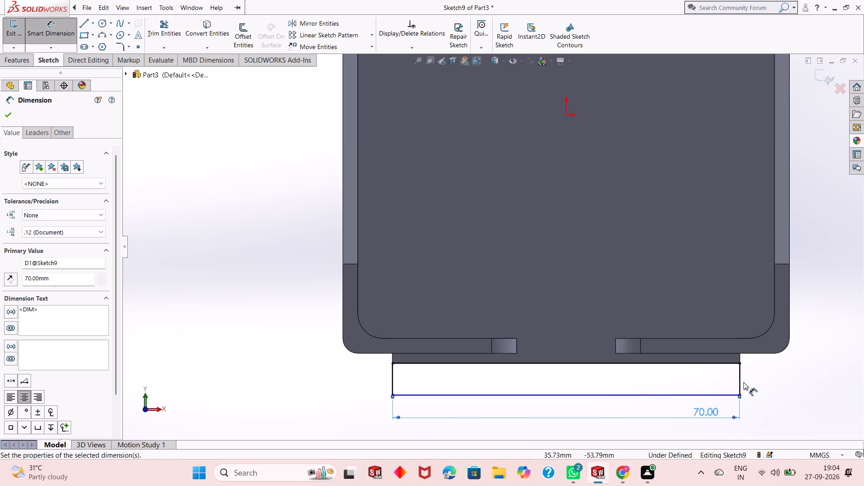
left_click(742, 382)
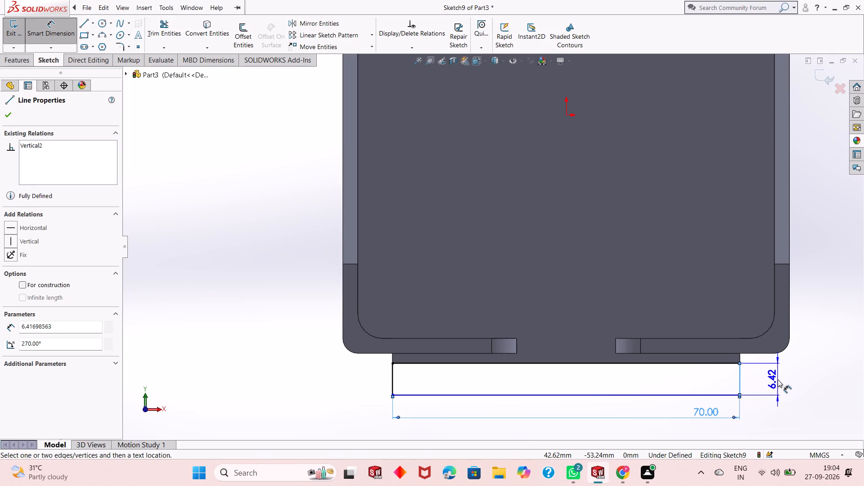
left_click(778, 379)
key("3")
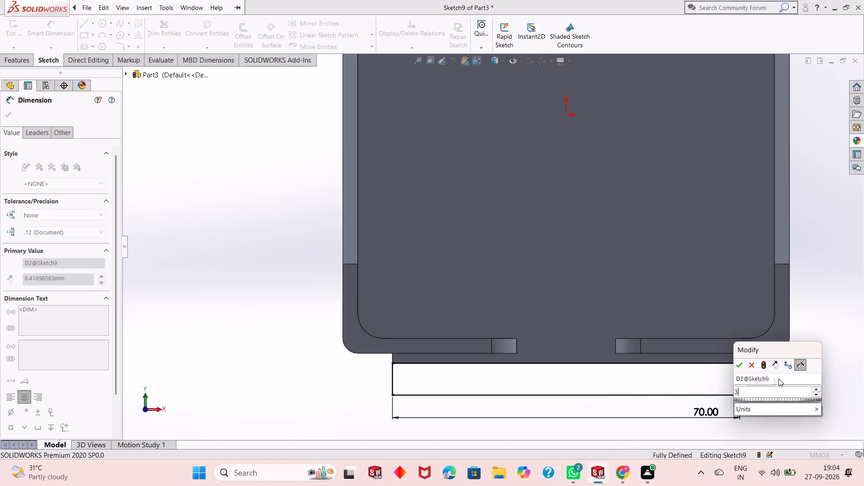
key("Return")
middle_click_drag(799, 381, 781, 392)
scroll(779, 392, "up", 2)
scroll(668, 314, "down", 2)
middle_click_drag(573, 357, 574, 380)
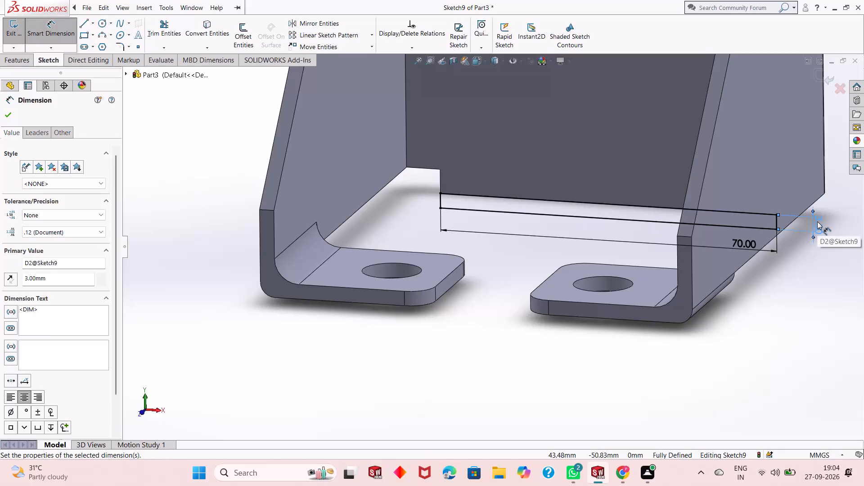
left_click(9, 116)
Extrude the 70 by 3 mm rectangle 30 mm toward the holed tabs as a blind boss with merged result.
left_click(14, 61)
left_click(29, 43)
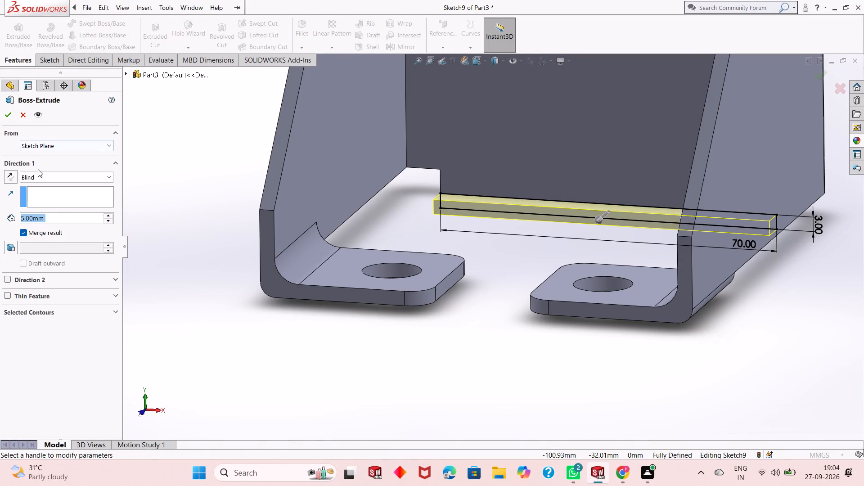
key("4")
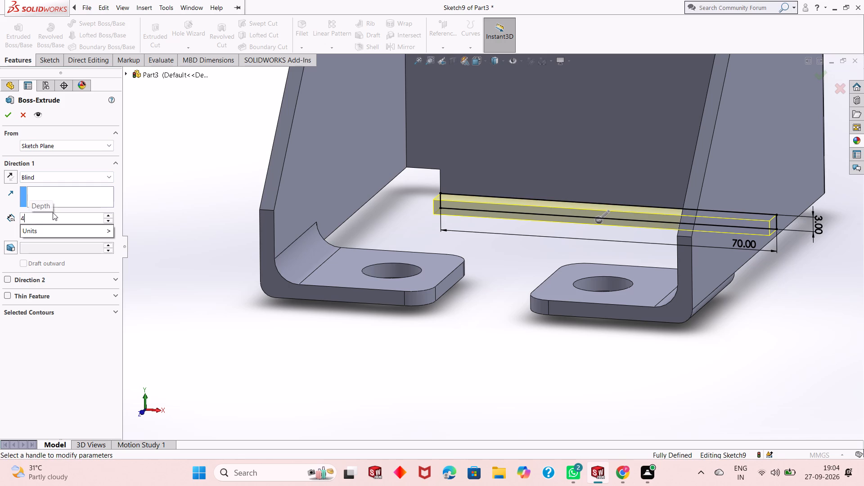
key("BackSpace")
key("BackSpace")
type("30")
key("Return")
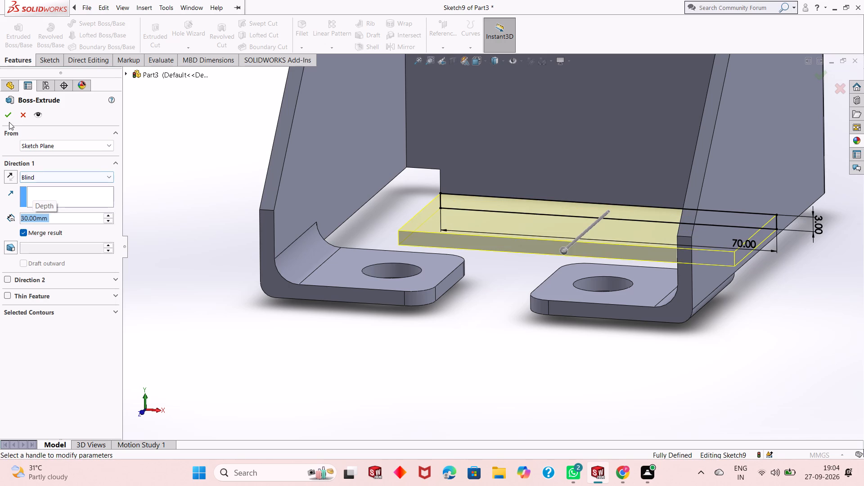
left_click(9, 119)
Examine the new bottom flange and its position relative to the back plate, side walls and holed tabs.
scroll(442, 312, "up", 2)
middle_click_drag(534, 286, 508, 325)
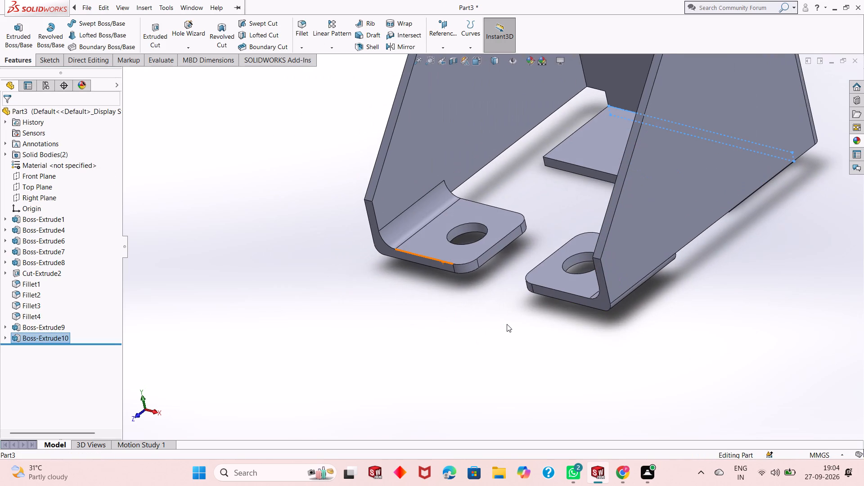
middle_click_drag(518, 309, 529, 338)
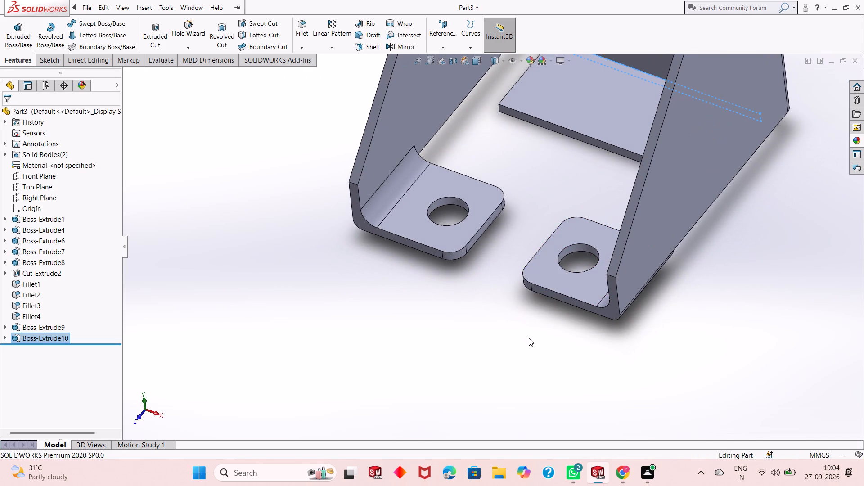
middle_click_drag(515, 296, 515, 269)
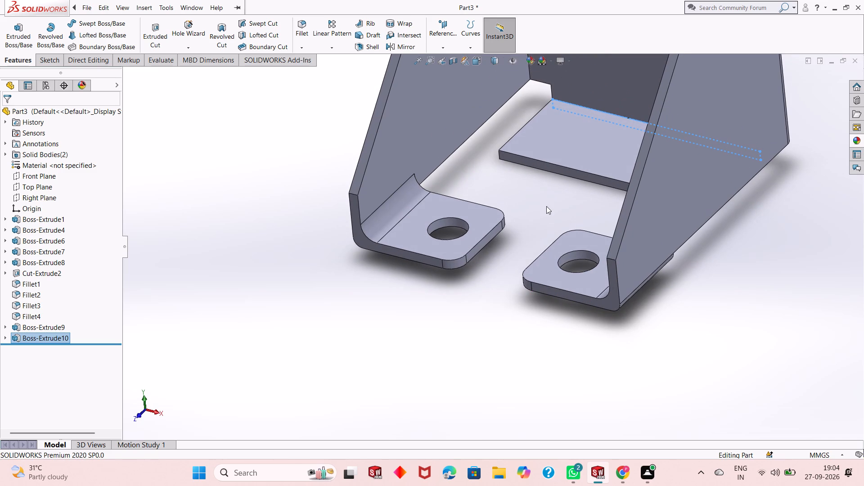
left_click(546, 206)
scroll(546, 205, "up", 1)
middle_click_drag(546, 205, 553, 193)
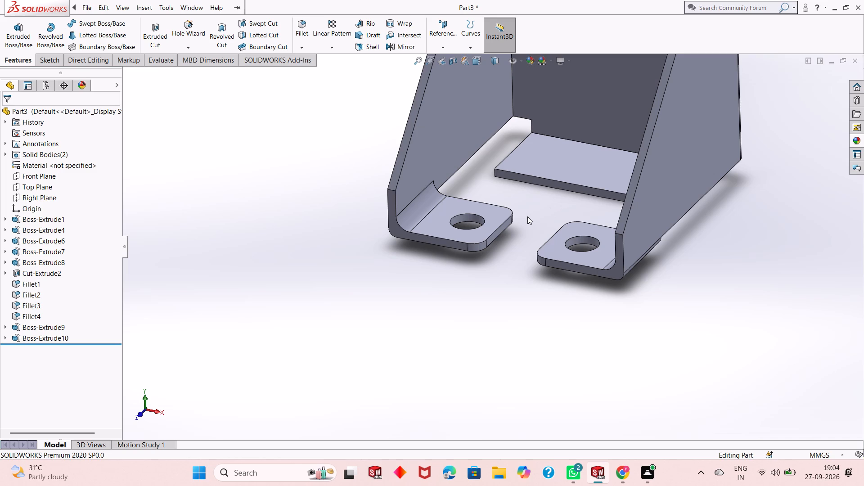
scroll(527, 225, "down", 2)
scroll(527, 226, "up", 1)
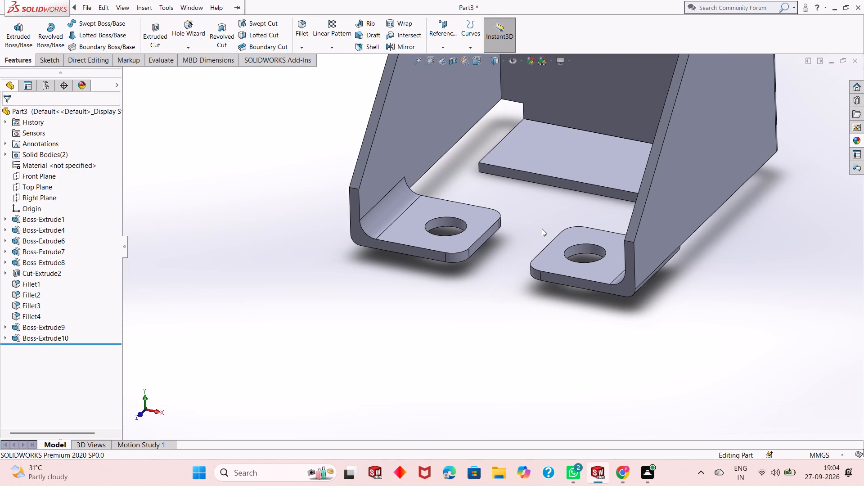
scroll(562, 197, "down", 1)
scroll(561, 197, "up", 1)
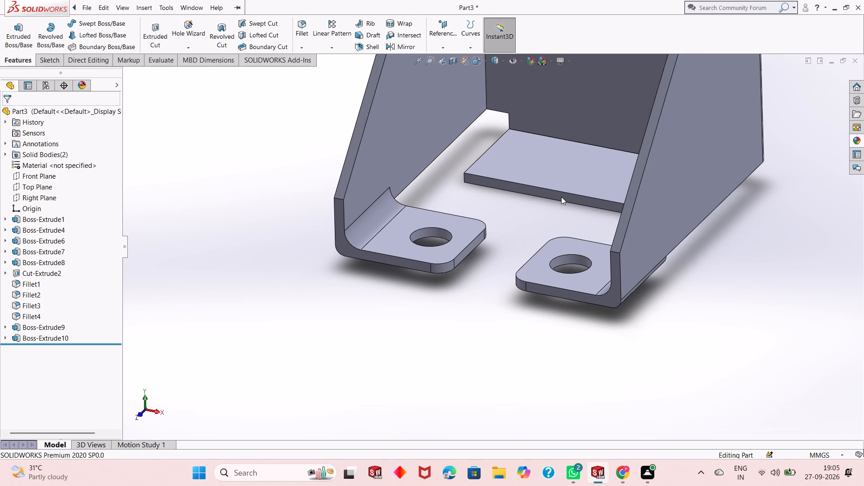
scroll(536, 218, "up", 1)
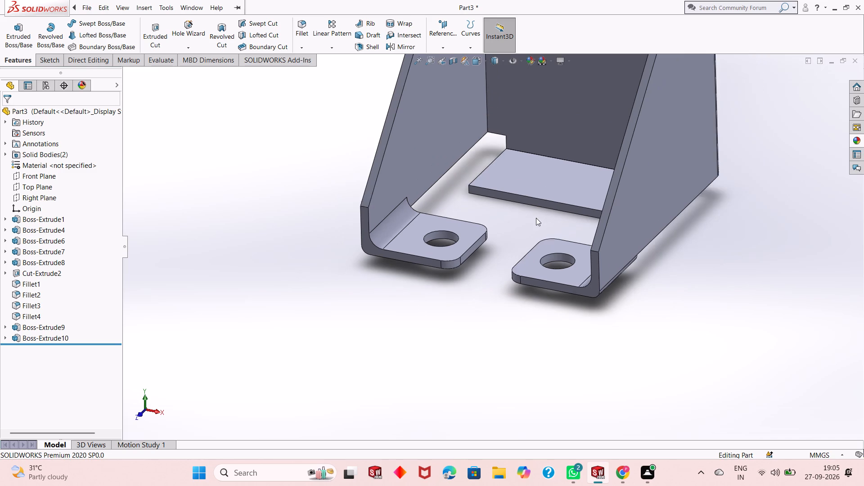
scroll(536, 218, "up", 3)
scroll(552, 167, "down", 2)
scroll(532, 208, "down", 1)
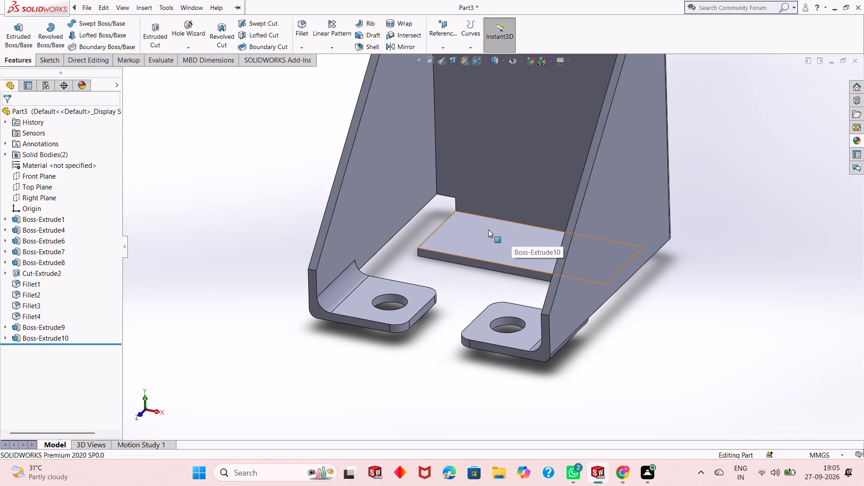
Sketch a corner rectangle on the bottom flange's top face, starting on its edge against the back plate.
left_click(523, 235)
left_click(564, 209)
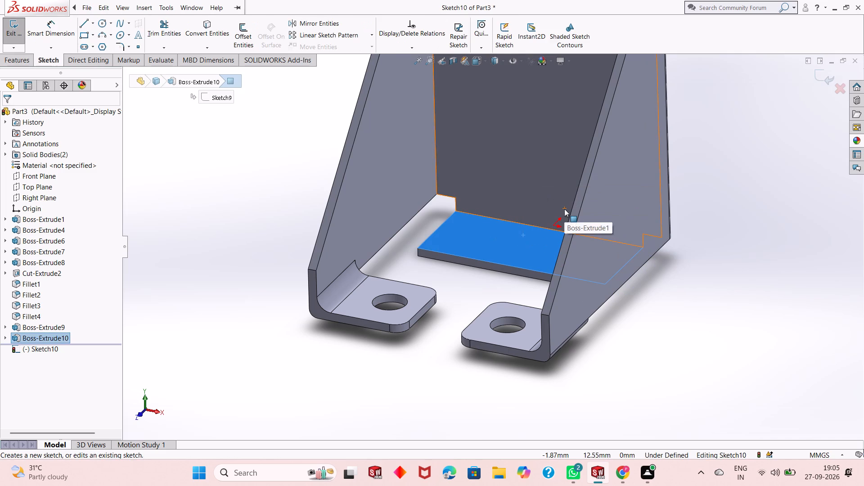
key("ctrl+8")
key("Escape")
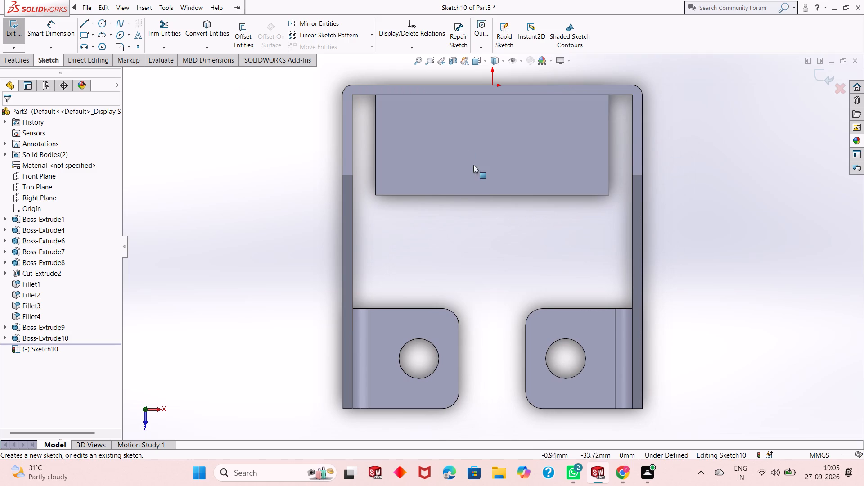
left_click(83, 35)
left_click(433, 95)
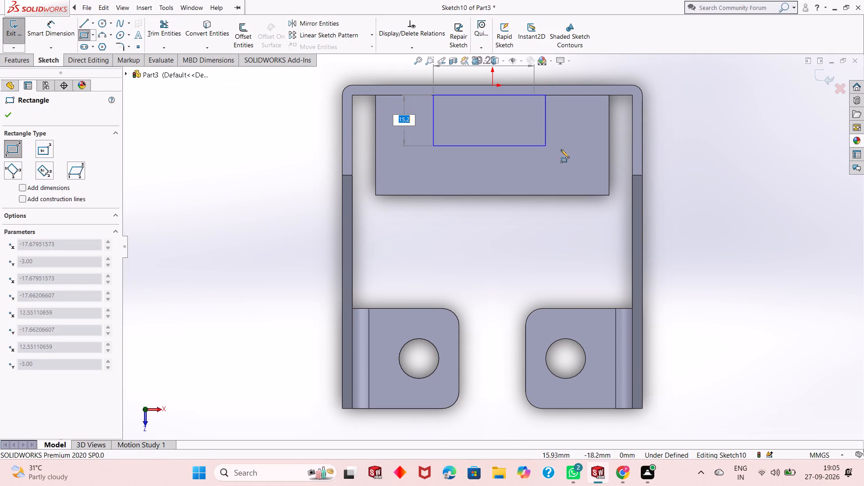
left_click(562, 150)
left_click(8, 117)
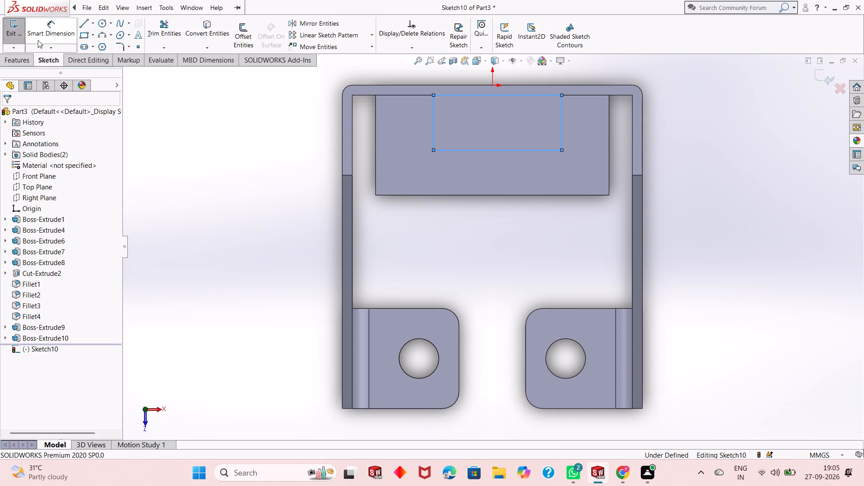
Dimension the rectangle's two short sides 10 mm from the bottom flange's adjacent side edges.
left_click(41, 36)
left_click(562, 132)
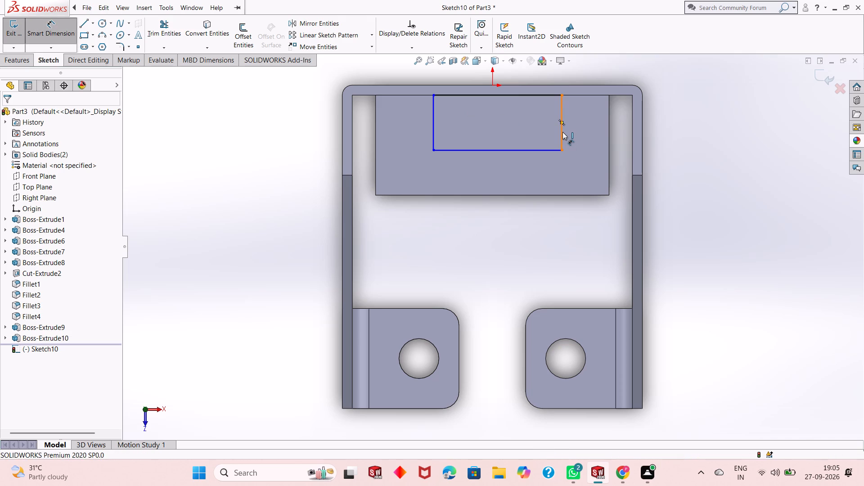
left_click(608, 112)
left_click(607, 72)
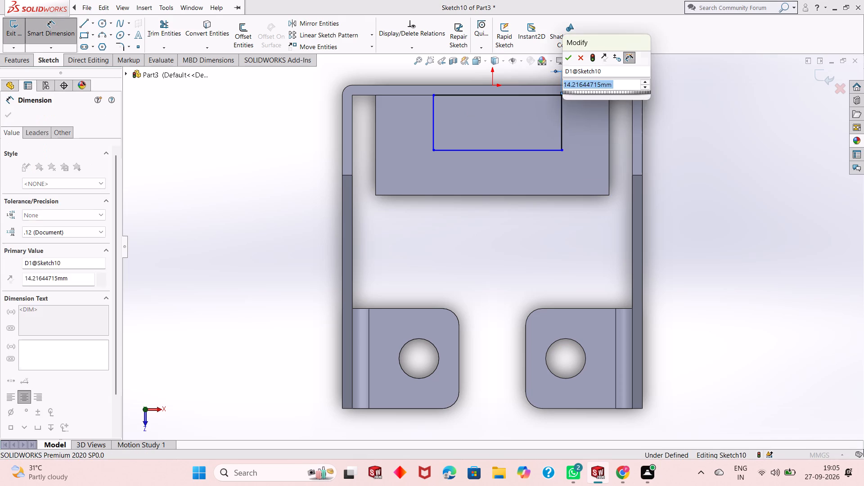
type("10")
key("Return")
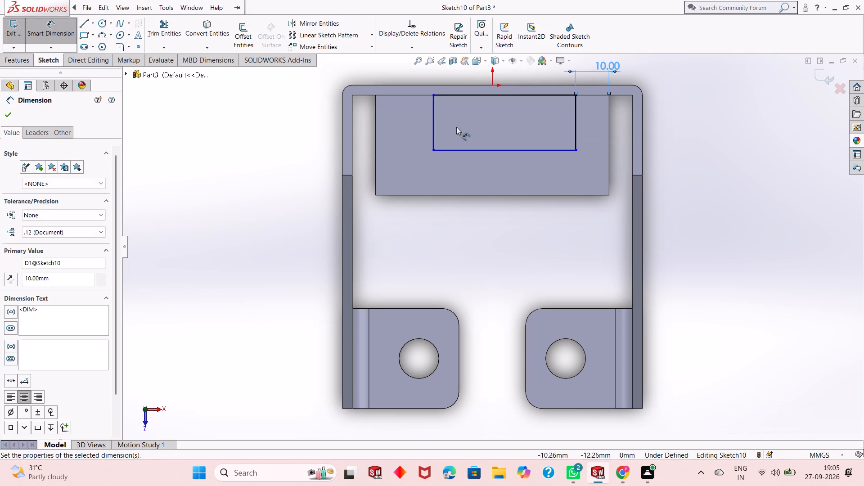
left_click(432, 131)
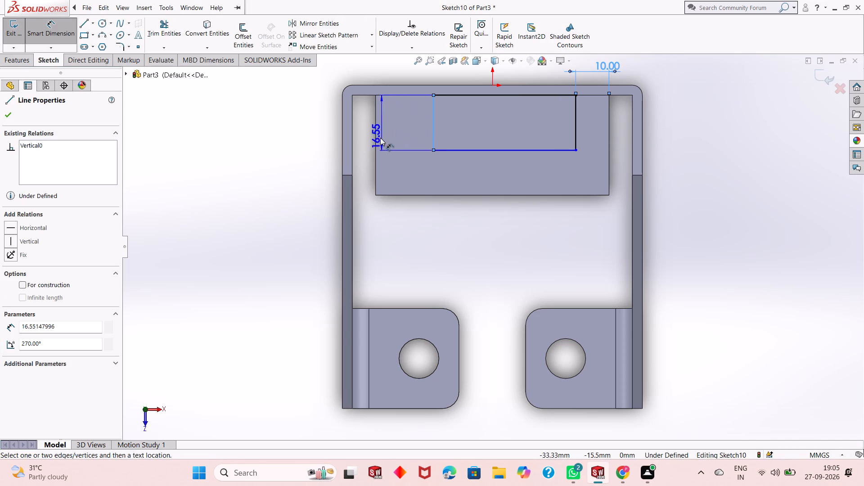
left_click(376, 140)
left_click(395, 60)
type("10")
key("Return")
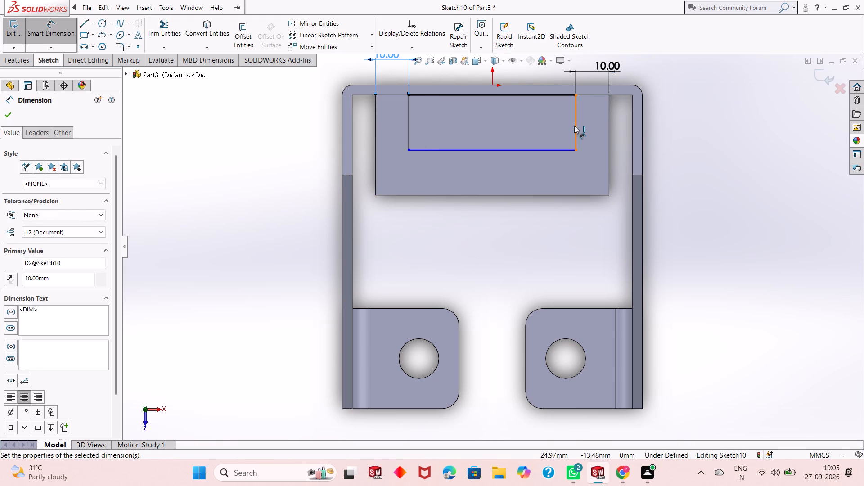
Dimension the rectangle's short side to 20 mm and finish dimensioning.
left_click(574, 125)
left_click(691, 106)
type("20")
key("Return")
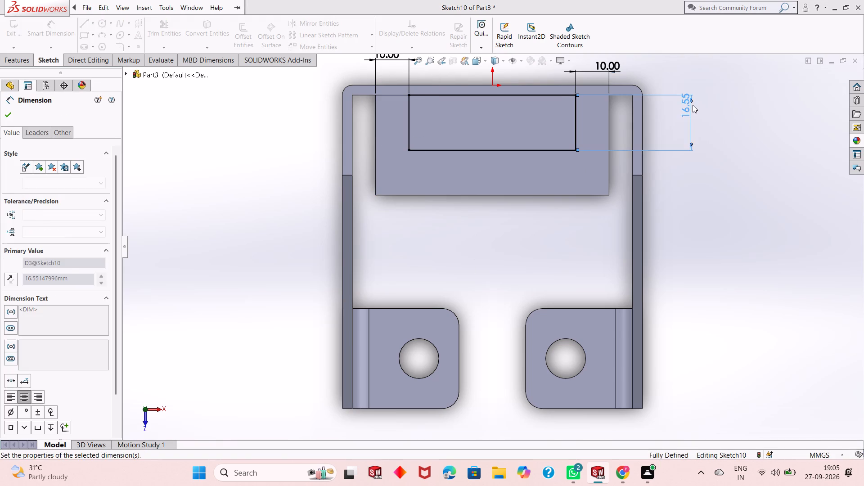
right_click(684, 123)
left_click(706, 150)
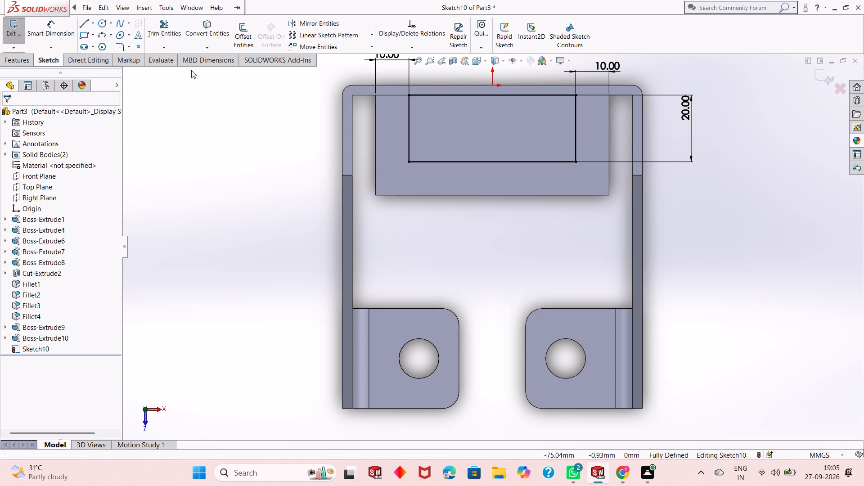
Cut the dimensioned rectangle through the bottom flange with a blind 30 mm Extruded Cut.
left_click(22, 64)
left_click(144, 33)
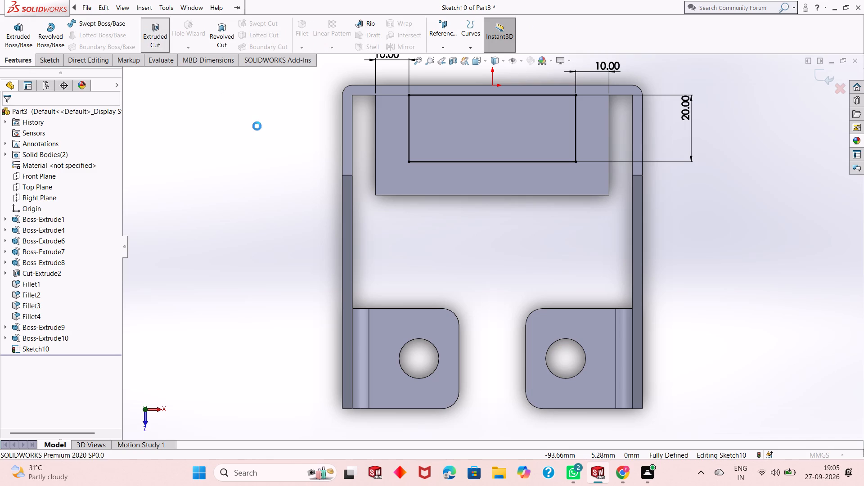
left_click(10, 115)
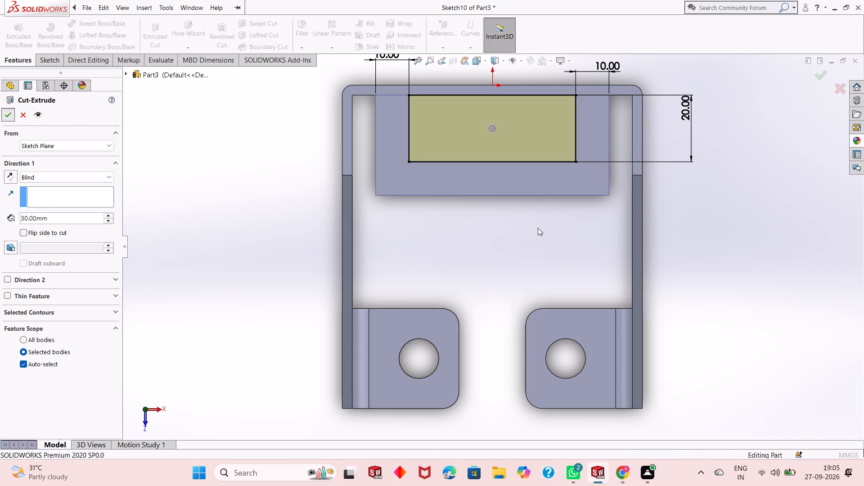
Examine the flange's rectangular cutout from above and below, including where the flange meets the back plate.
middle_click_drag(549, 248, 549, 151)
left_click(456, 240)
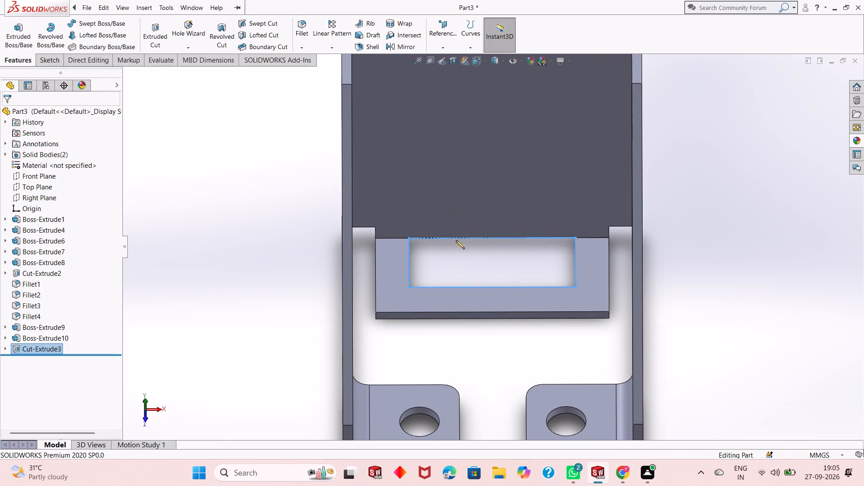
scroll(493, 249, "up", 2)
middle_click_drag(670, 322, 636, 307)
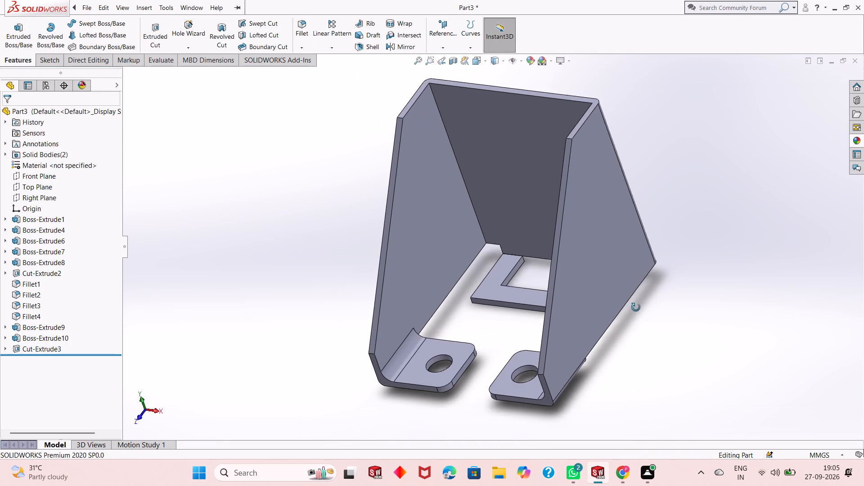
middle_click_drag(636, 307, 636, 309)
scroll(485, 282, "down", 2)
middle_click_drag(556, 287, 557, 295)
scroll(558, 217, "down", 2)
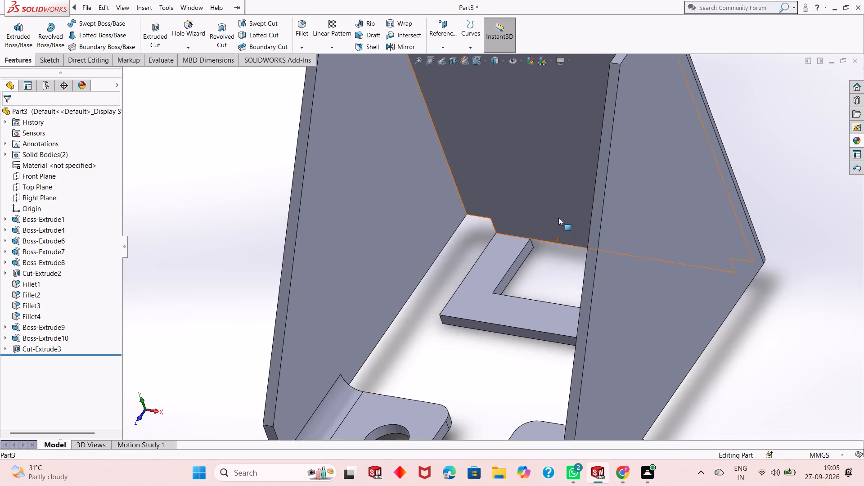
scroll(558, 217, "down", 1)
middle_click_drag(556, 302, 543, 232)
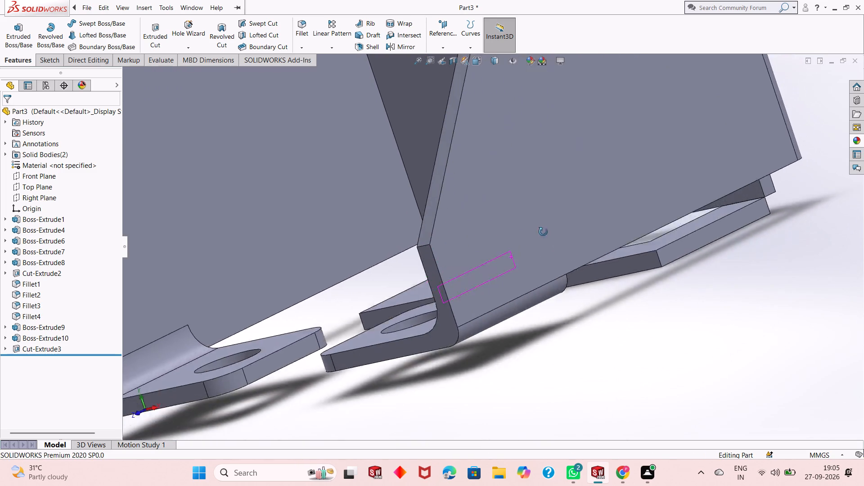
middle_click_drag(543, 232, 463, 181)
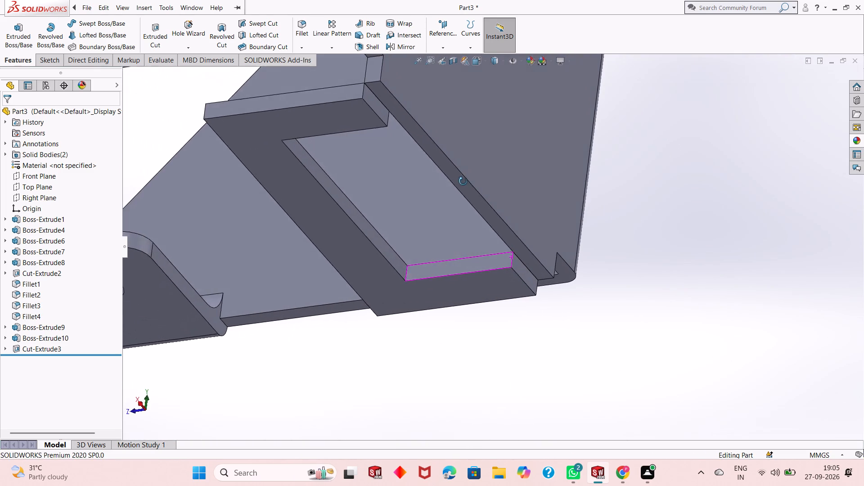
middle_click_drag(463, 181, 459, 212)
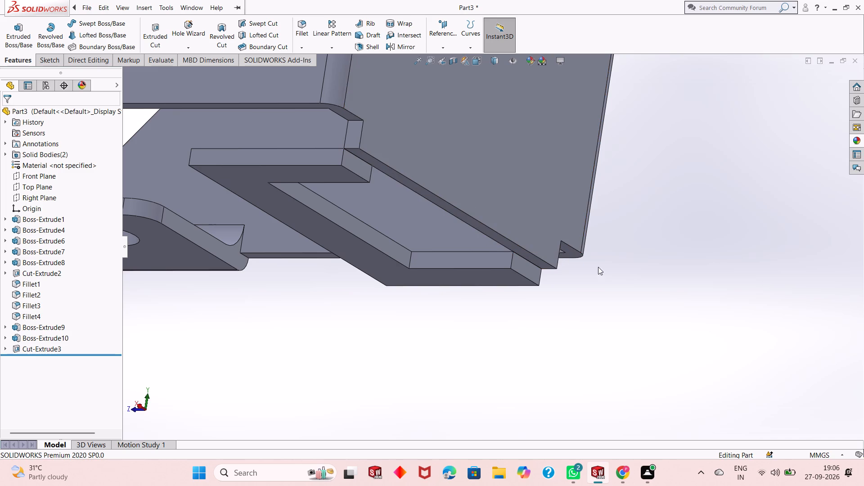
middle_click_drag(607, 273, 618, 302)
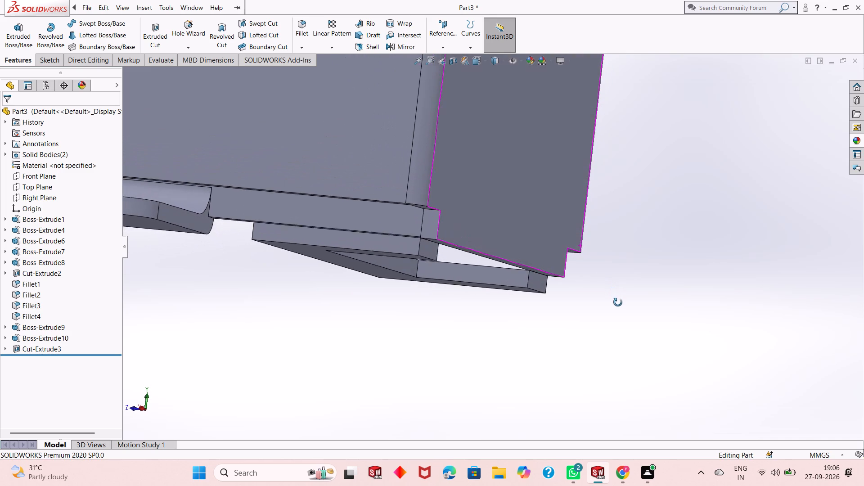
middle_click_drag(618, 302, 619, 306)
middle_click_drag(452, 305, 472, 339)
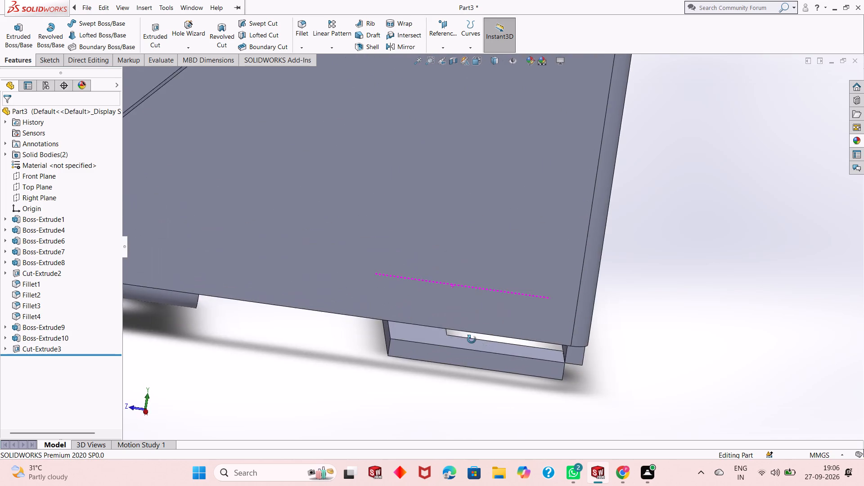
middle_click_drag(472, 339, 524, 391)
scroll(472, 339, "down", 1)
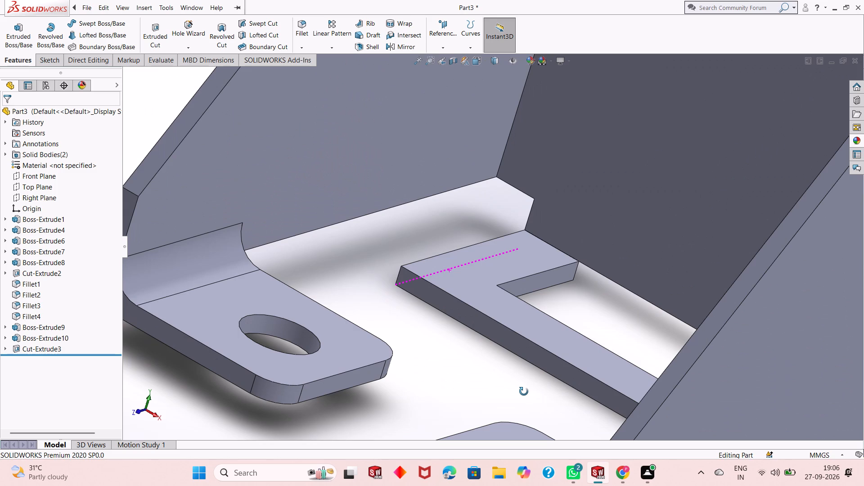
middle_click_drag(524, 391, 523, 388)
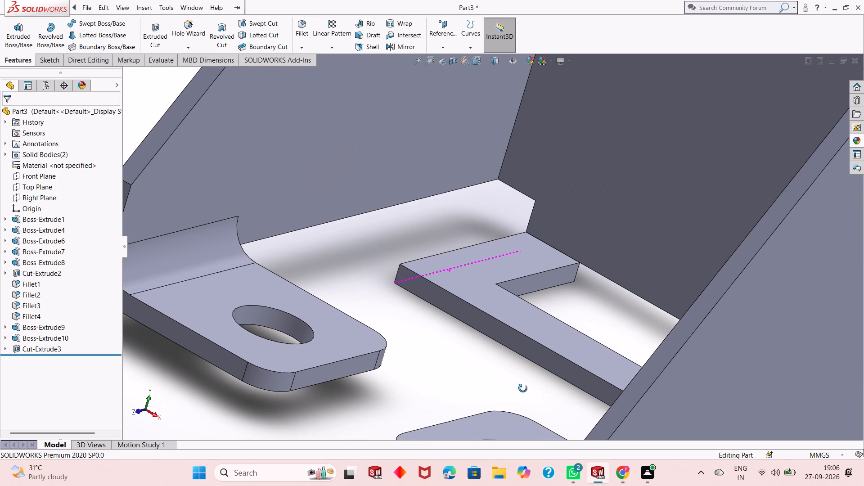
middle_click_drag(523, 388, 521, 387)
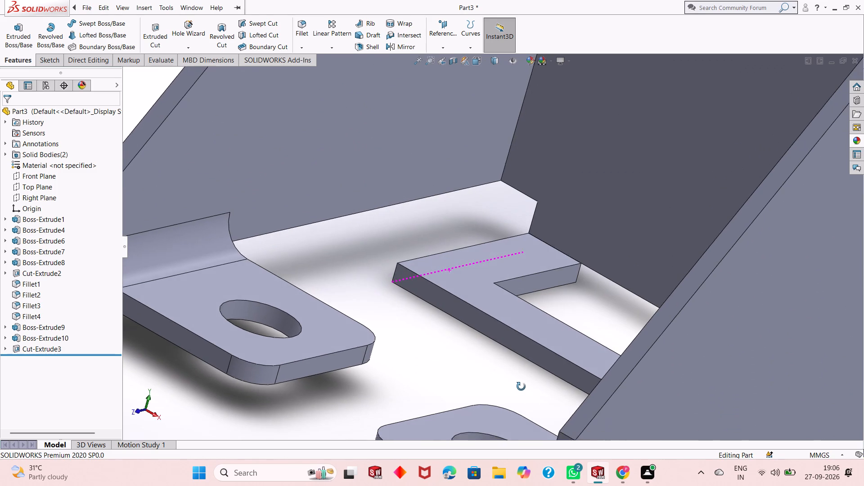
middle_click_drag(521, 387, 455, 239)
scroll(455, 238, "up", 3)
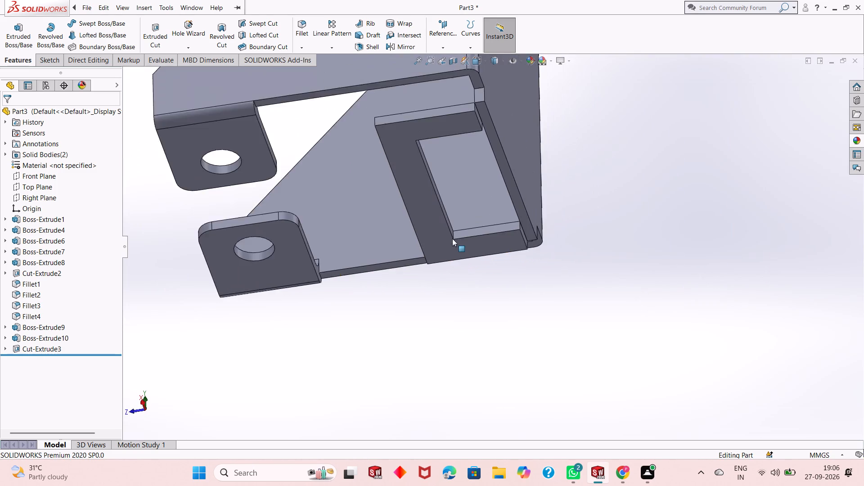
scroll(452, 238, "up", 2)
scroll(469, 126, "down", 4)
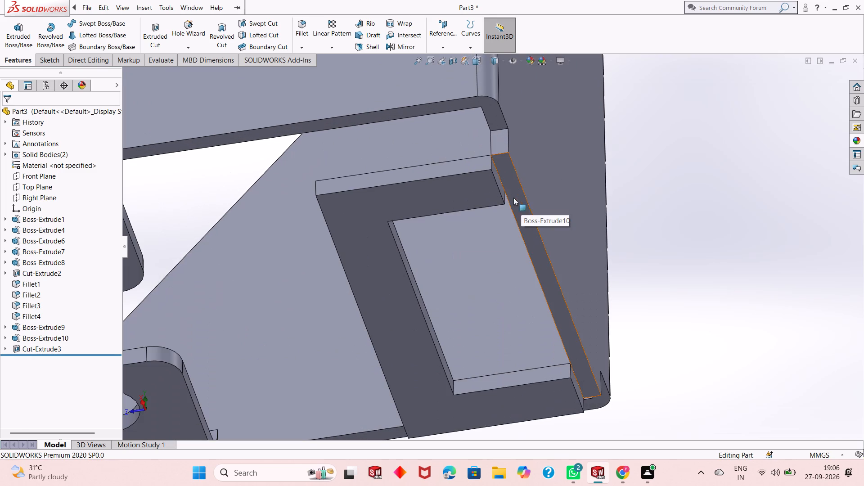
Set the blind depth of the 70 mm wide strip below the back plate, Boss-Extrude9, to 8 mm.
left_click(30, 323)
left_click(39, 298)
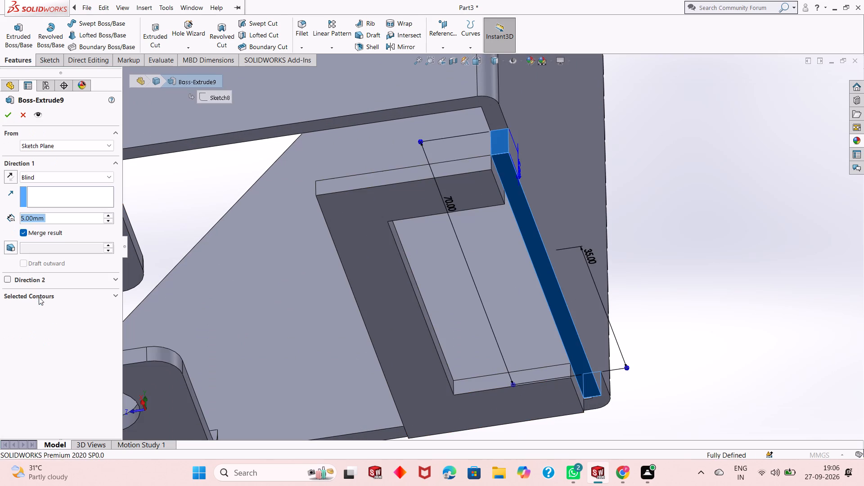
key("8")
key("Return")
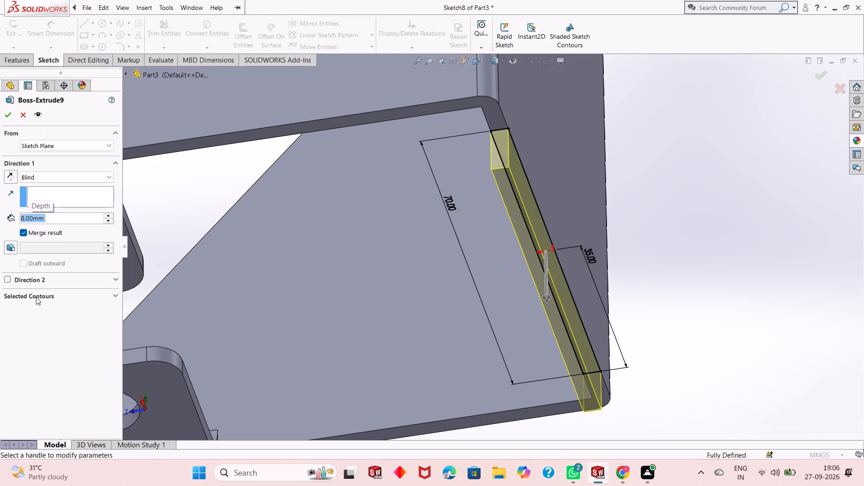
left_click(6, 118)
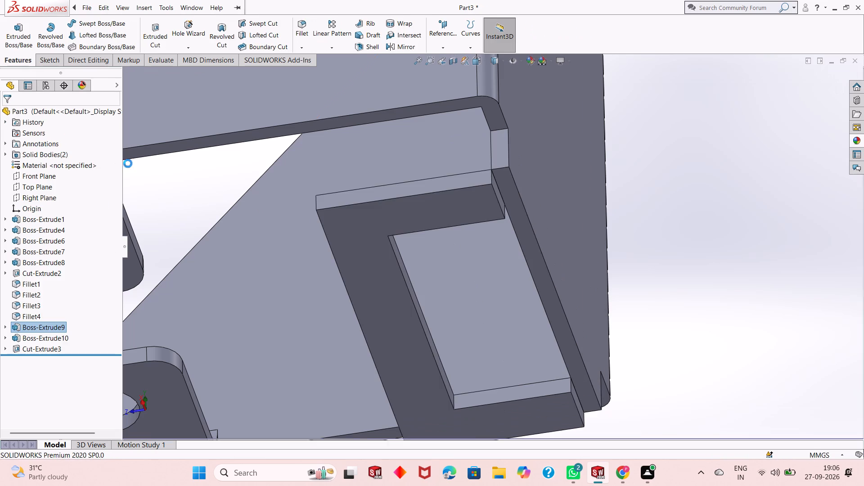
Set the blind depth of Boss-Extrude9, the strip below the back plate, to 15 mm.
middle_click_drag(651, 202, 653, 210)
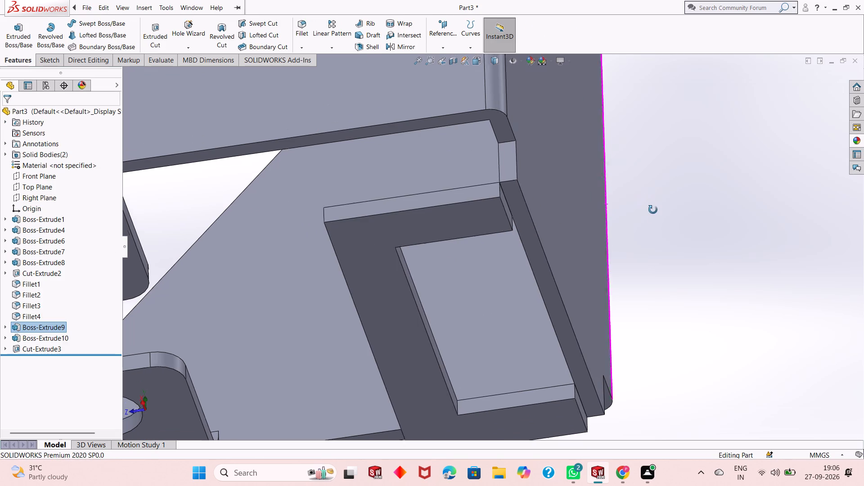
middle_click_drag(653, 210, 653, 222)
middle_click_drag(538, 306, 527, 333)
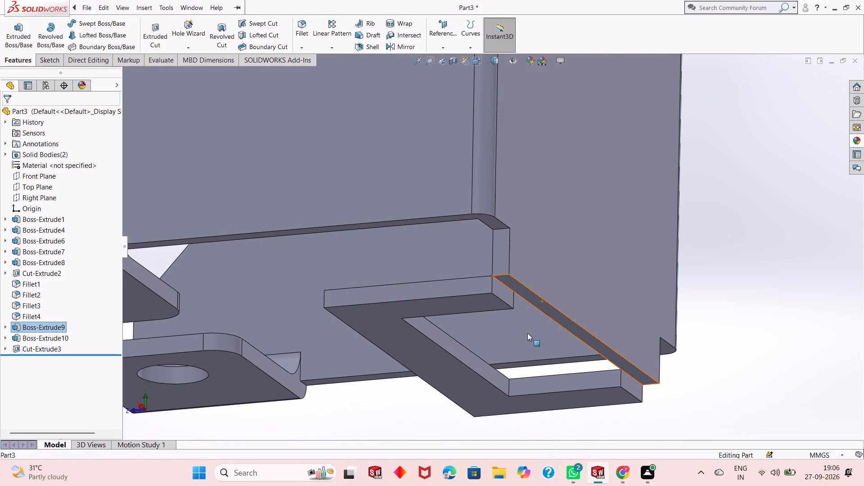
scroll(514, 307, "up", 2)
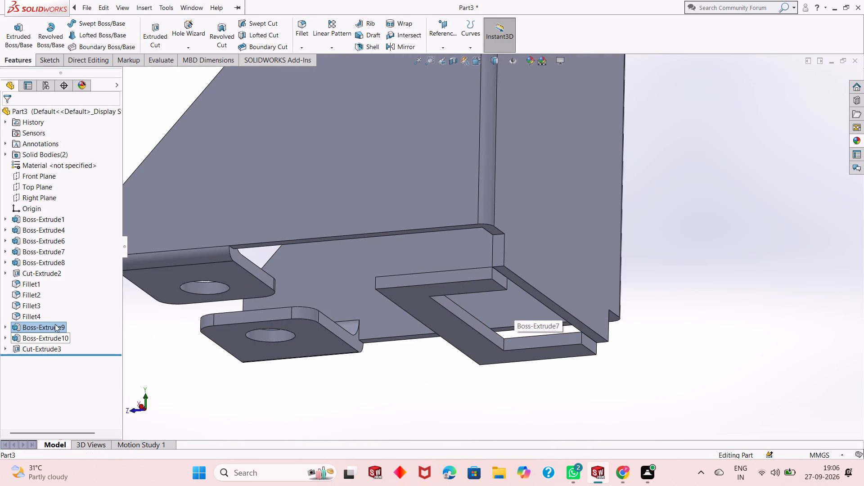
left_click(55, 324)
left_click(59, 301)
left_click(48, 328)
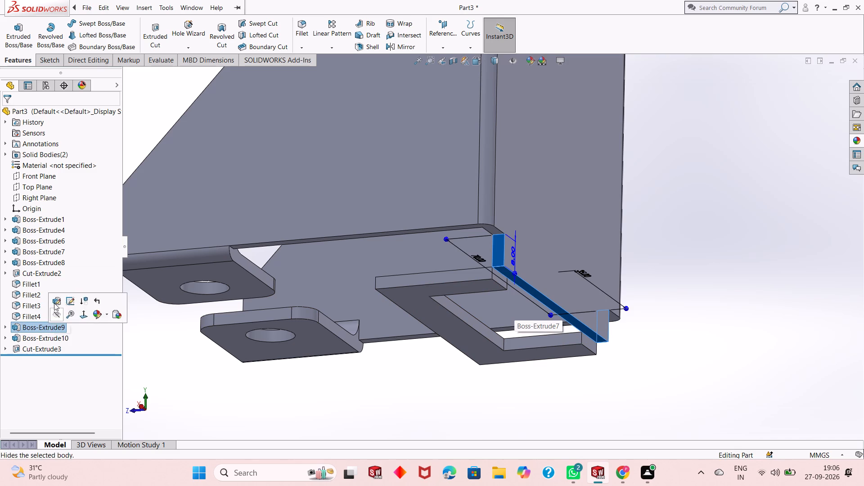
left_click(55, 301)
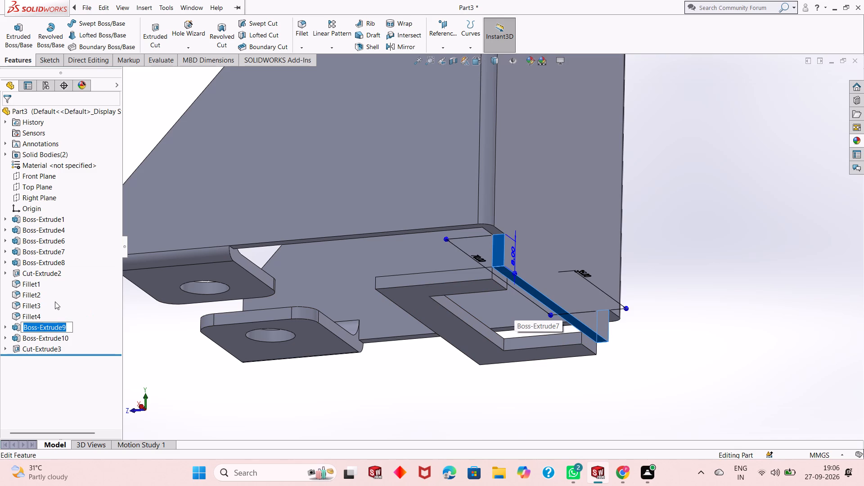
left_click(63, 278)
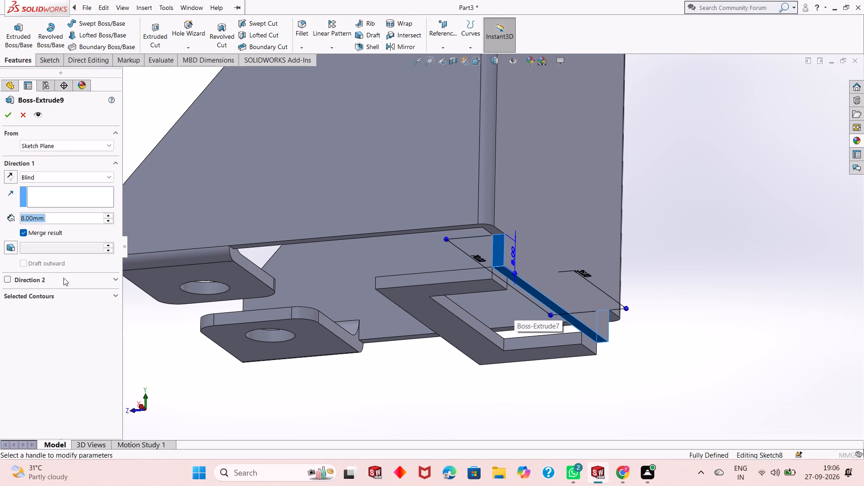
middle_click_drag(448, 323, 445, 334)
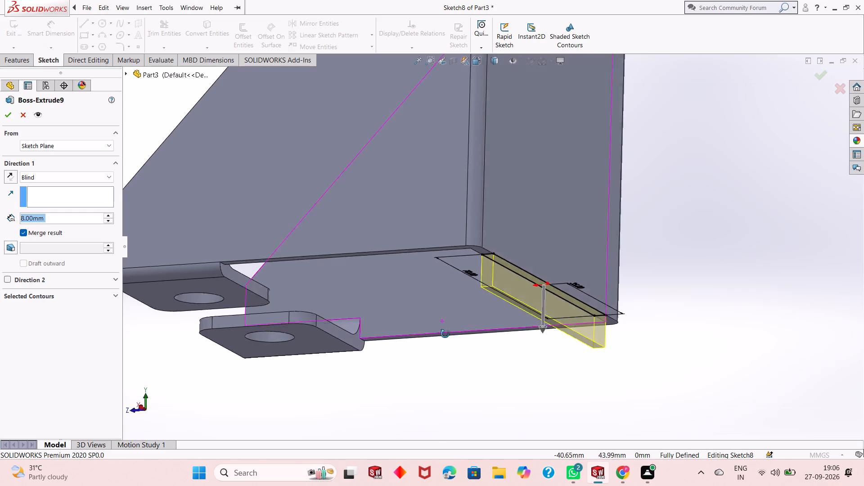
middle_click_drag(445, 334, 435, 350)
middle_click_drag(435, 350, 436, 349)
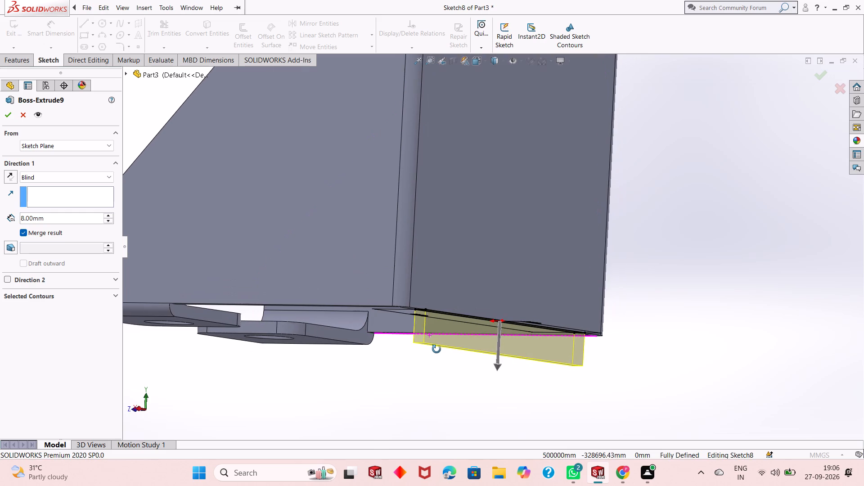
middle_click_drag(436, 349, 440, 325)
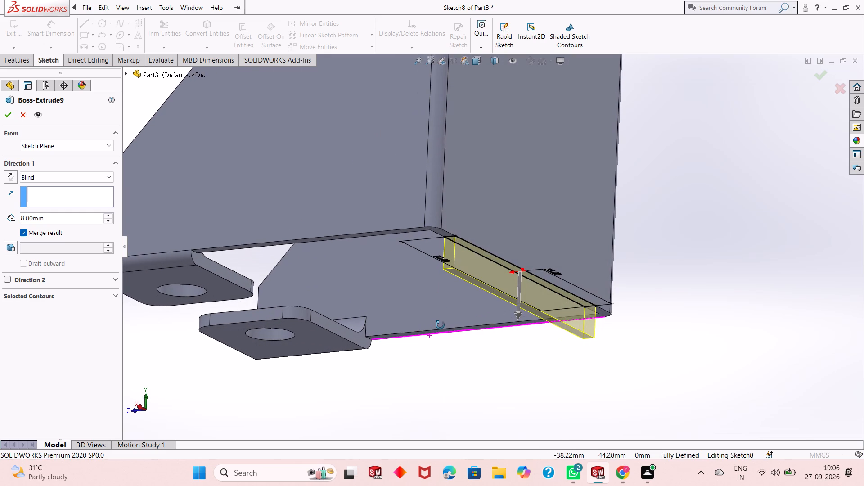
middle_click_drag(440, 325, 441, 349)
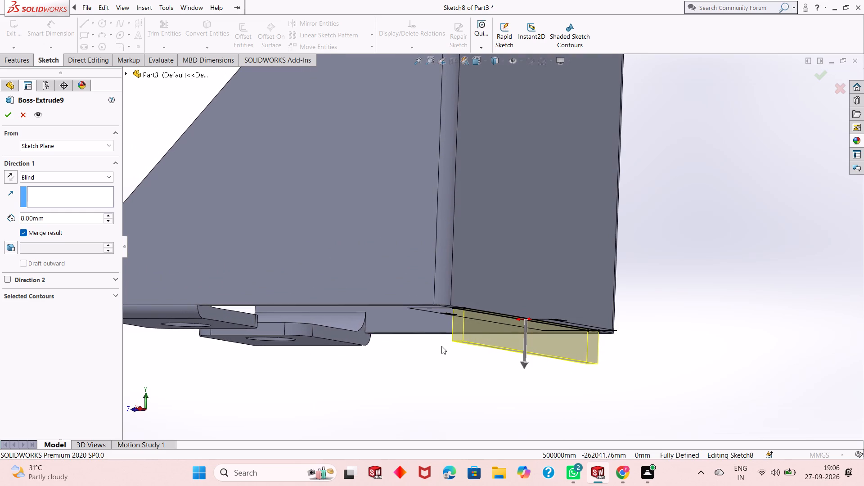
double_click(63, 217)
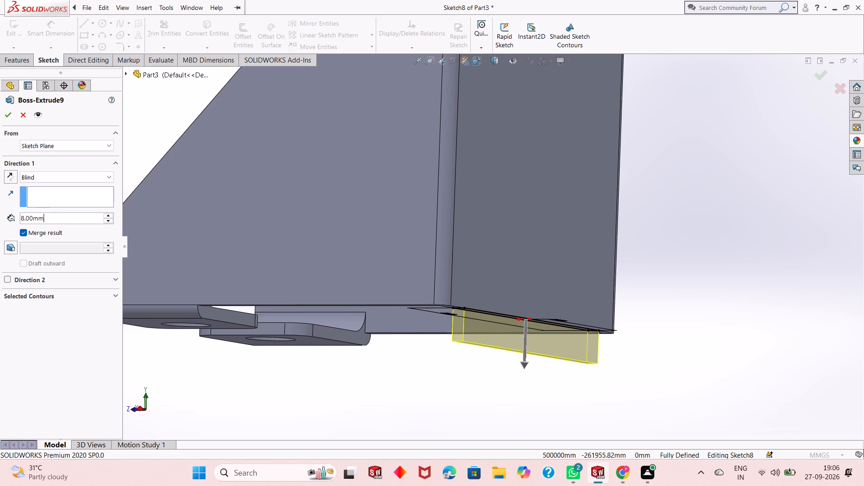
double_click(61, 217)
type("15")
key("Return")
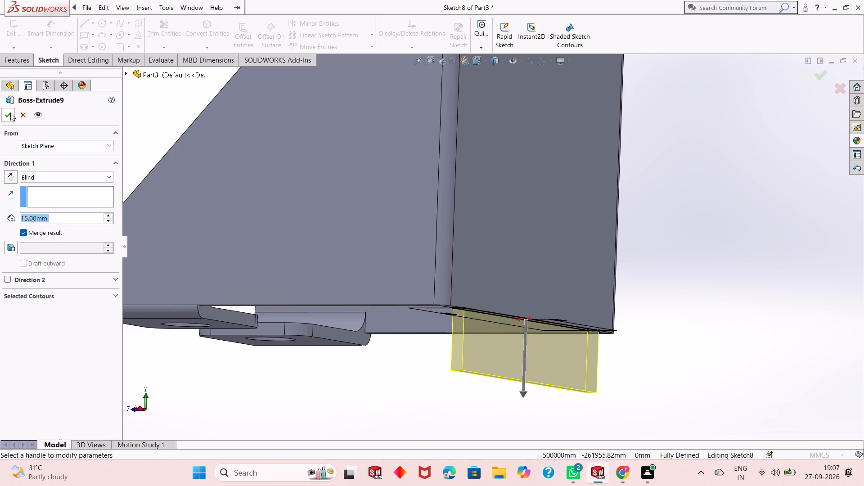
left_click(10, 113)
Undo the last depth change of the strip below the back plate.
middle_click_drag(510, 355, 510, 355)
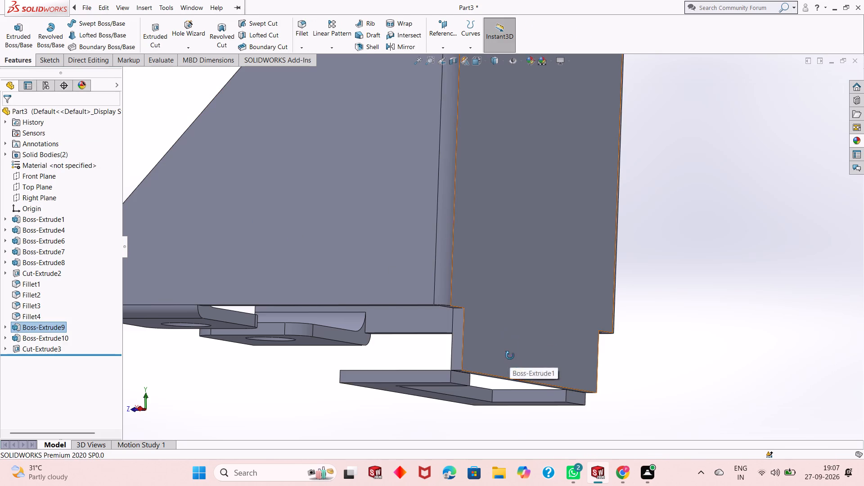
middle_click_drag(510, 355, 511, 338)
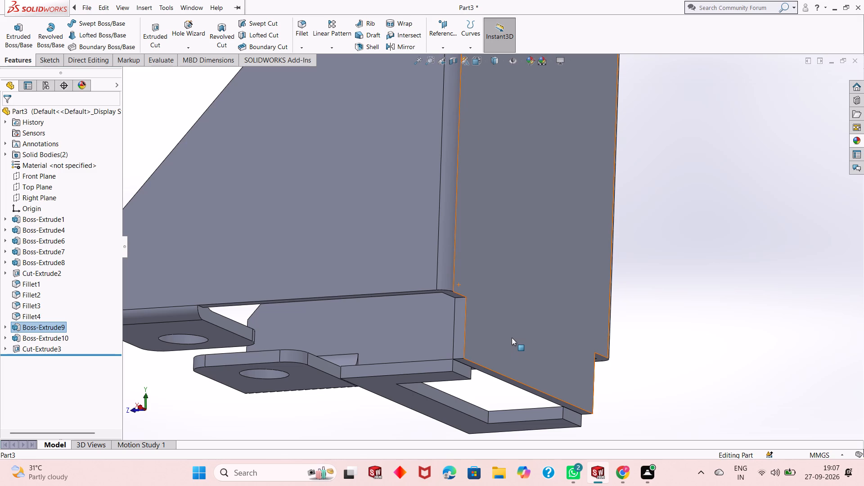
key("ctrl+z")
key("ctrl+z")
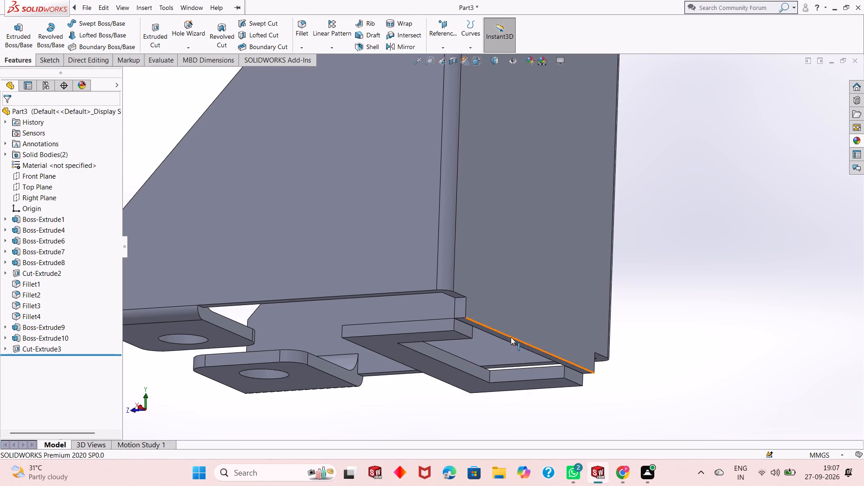
Start a sketch on the strip's narrow bottom face and convert the face outline into sketch entities.
middle_click_drag(501, 334, 501, 261)
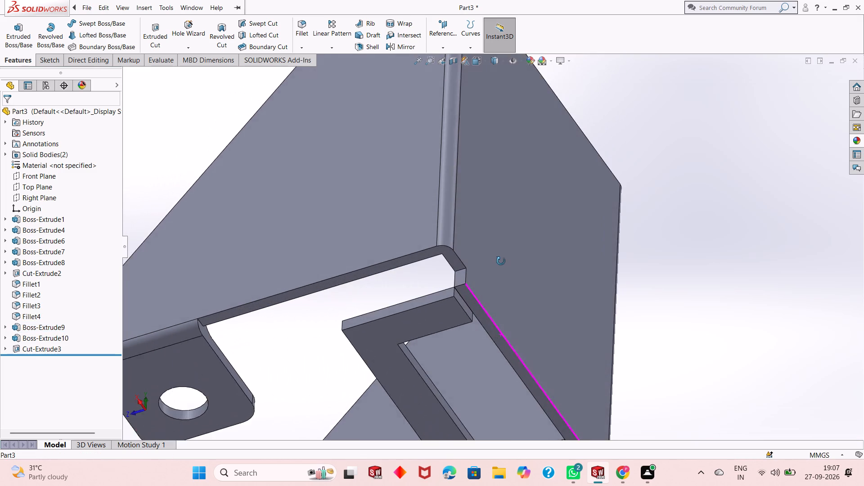
middle_click_drag(501, 261, 501, 239)
scroll(504, 285, "up", 2)
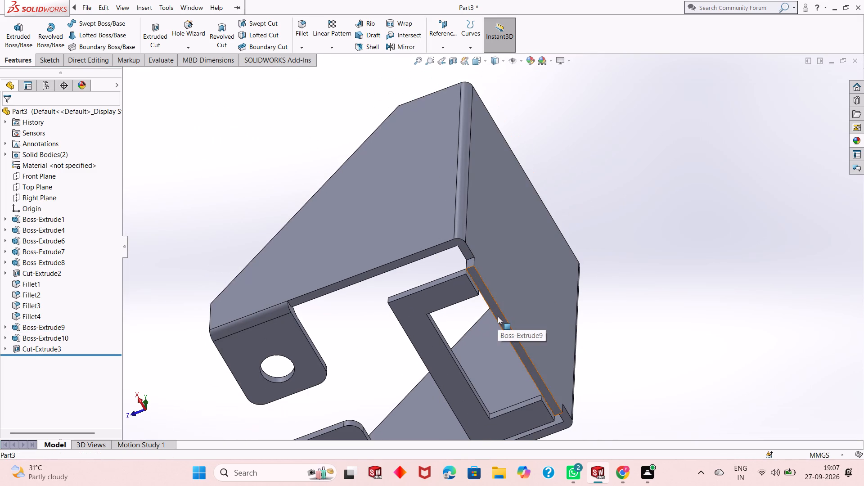
left_click(498, 316)
left_click(537, 285)
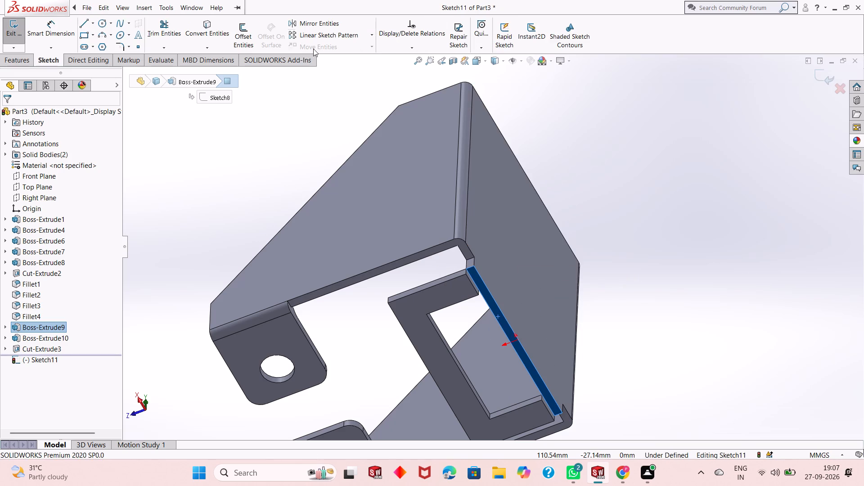
left_click(198, 28)
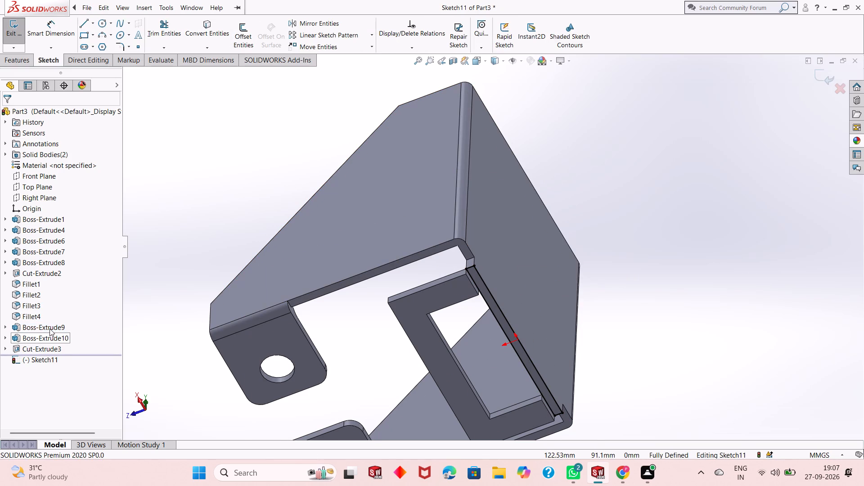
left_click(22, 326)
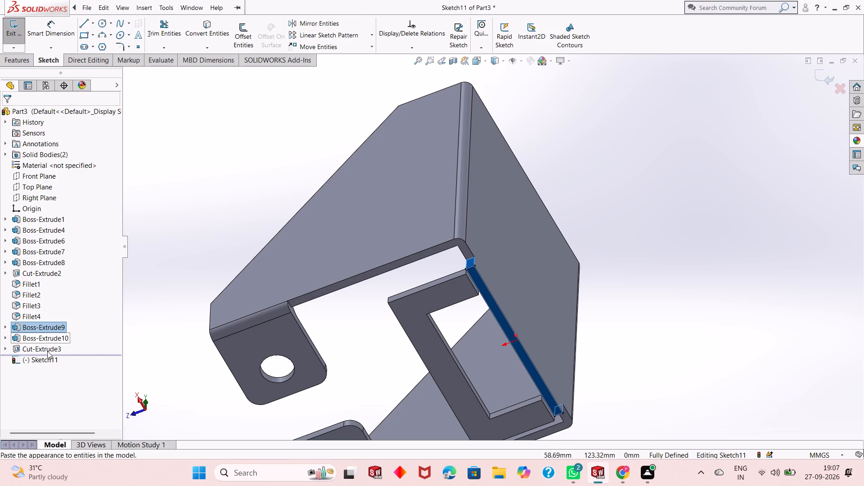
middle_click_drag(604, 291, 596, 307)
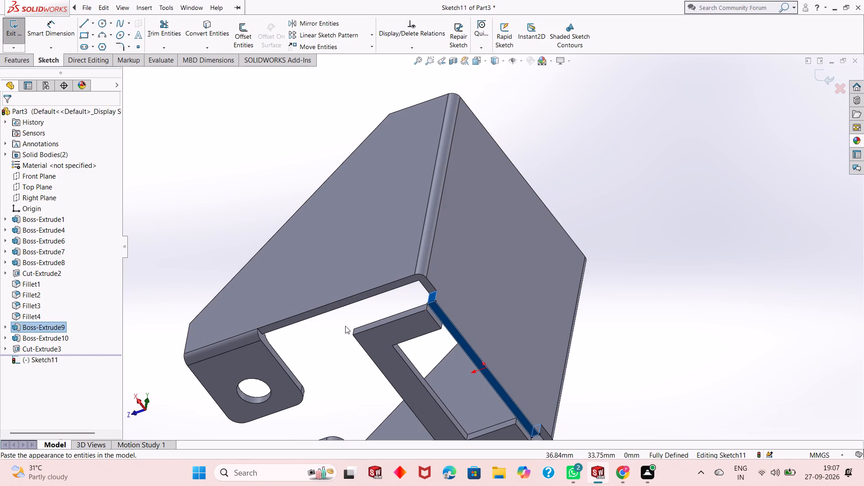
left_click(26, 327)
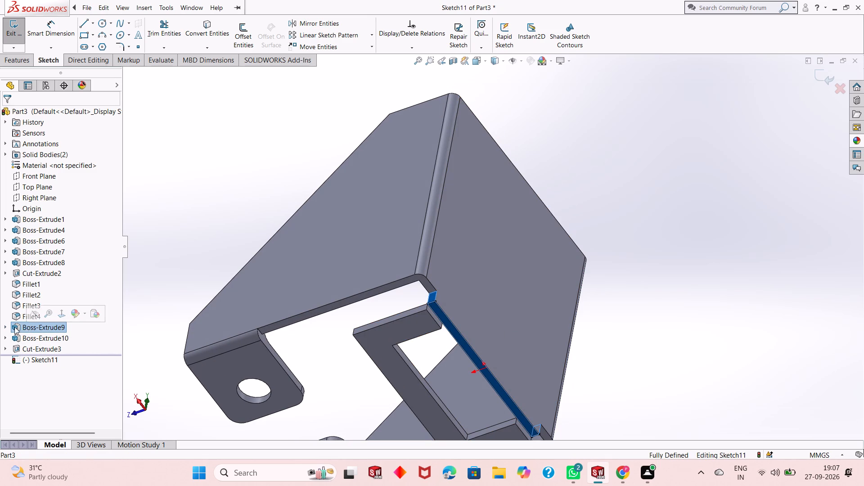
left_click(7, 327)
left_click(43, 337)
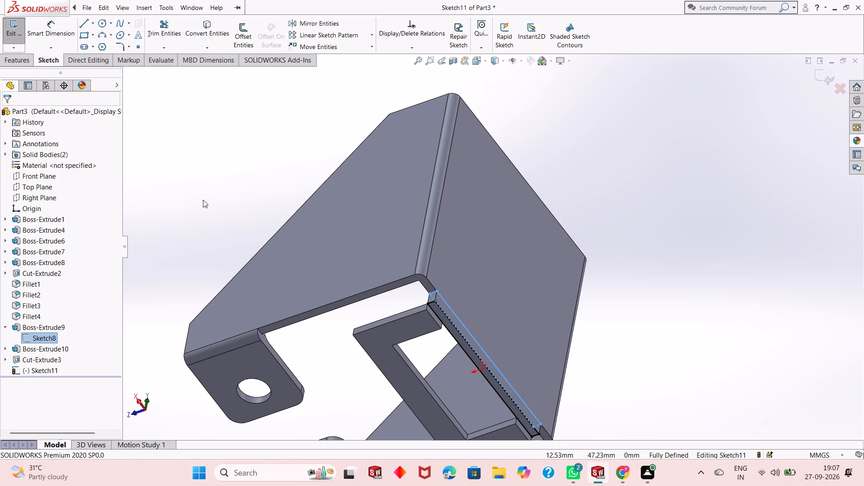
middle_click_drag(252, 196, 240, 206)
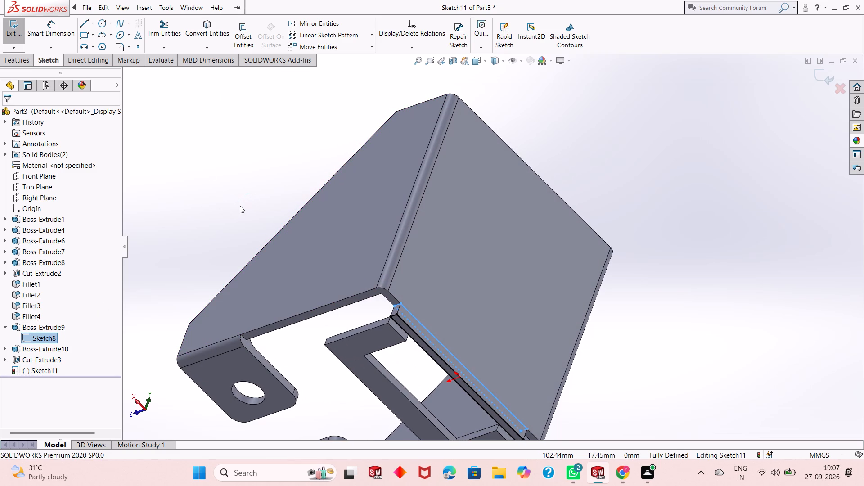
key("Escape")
Extrude the converted strip outline downward with a blind depth of 3 mm, merging the result.
middle_click_drag(436, 312, 437, 318)
scroll(419, 356, "down", 2)
key("Escape")
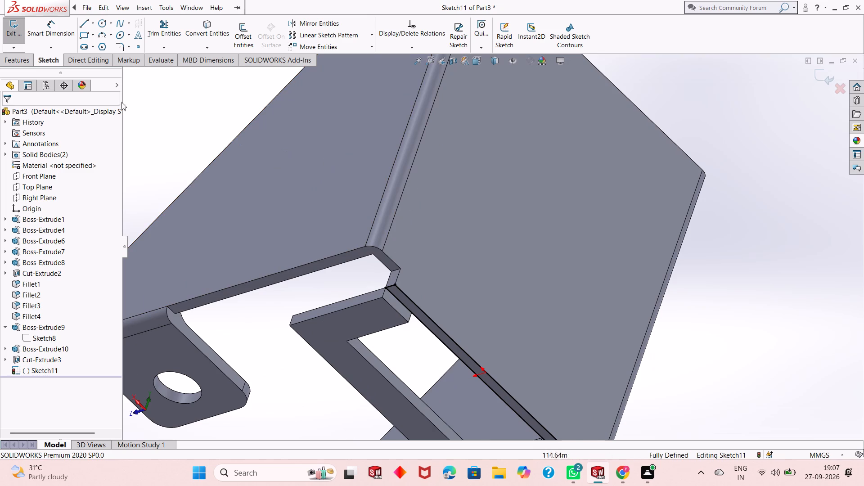
left_click(11, 60)
left_click(15, 44)
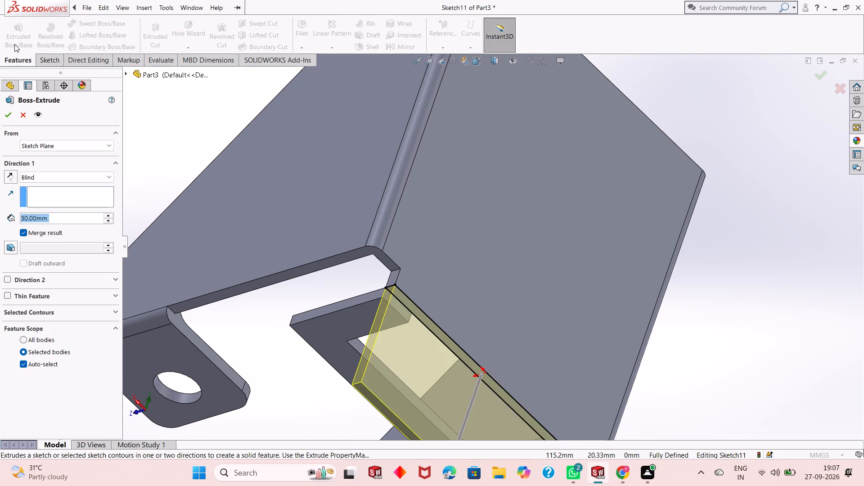
key("3")
key("Return")
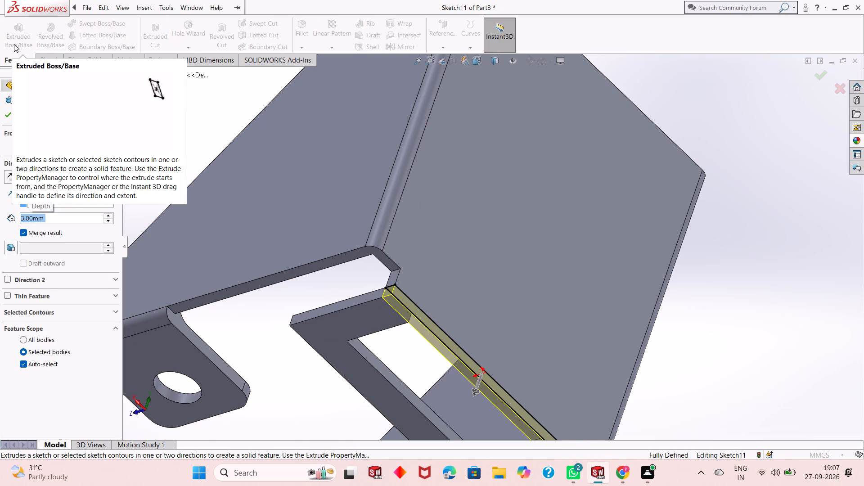
left_click(3, 113)
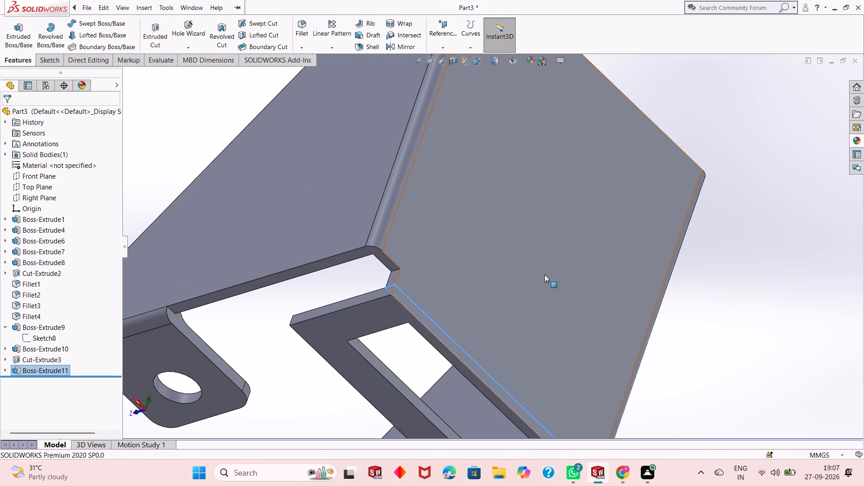
Examine the bottom flange, its rectangular cutout and its joint with the back plate from below, the front and above.
scroll(521, 280, "up", 1)
left_click(674, 307)
middle_click_drag(447, 252, 484, 322)
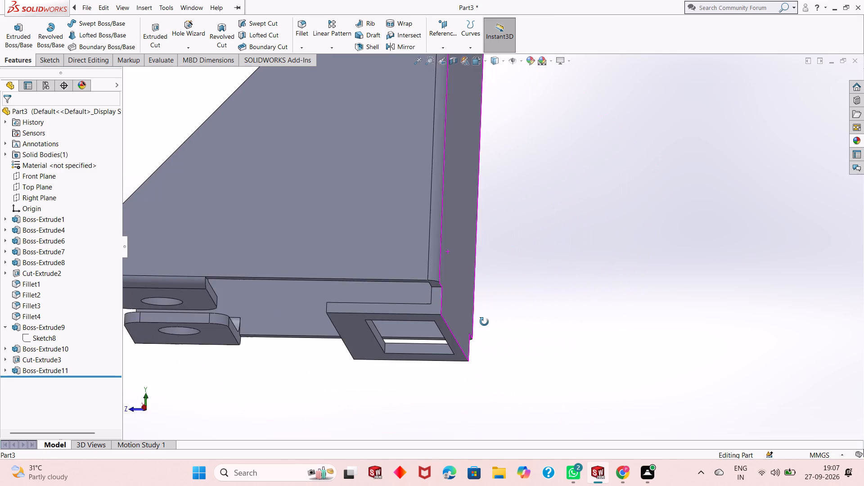
middle_click_drag(484, 322, 544, 390)
scroll(535, 339, "up", 1)
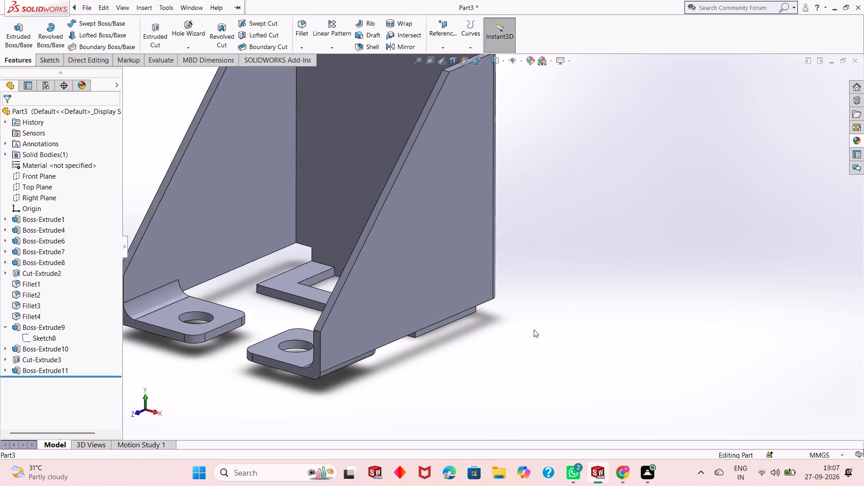
scroll(534, 329, "up", 2)
middle_click_drag(397, 292, 418, 368)
scroll(373, 159, "down", 3)
middle_click_drag(449, 266, 437, 245)
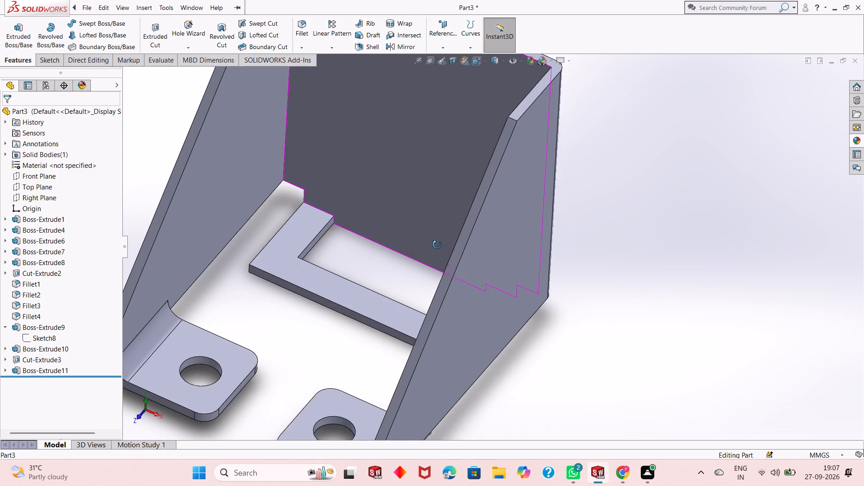
middle_click_drag(437, 245, 434, 238)
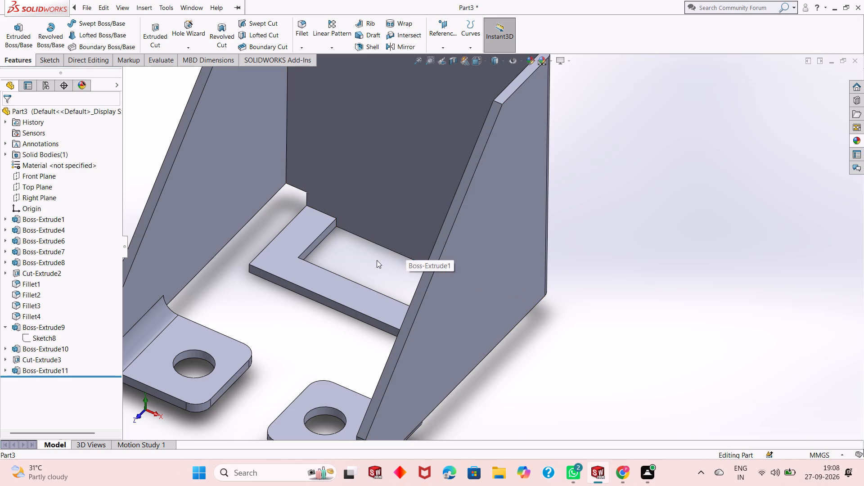
middle_click_drag(374, 274, 408, 222)
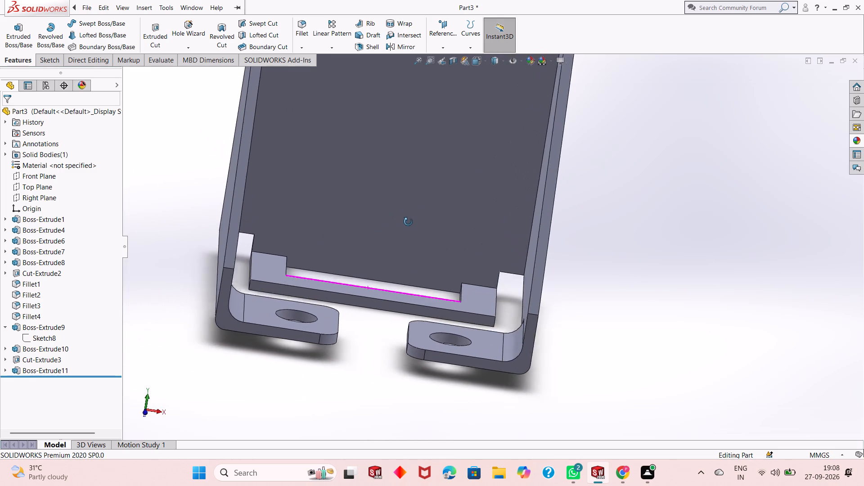
middle_click_drag(408, 222, 380, 231)
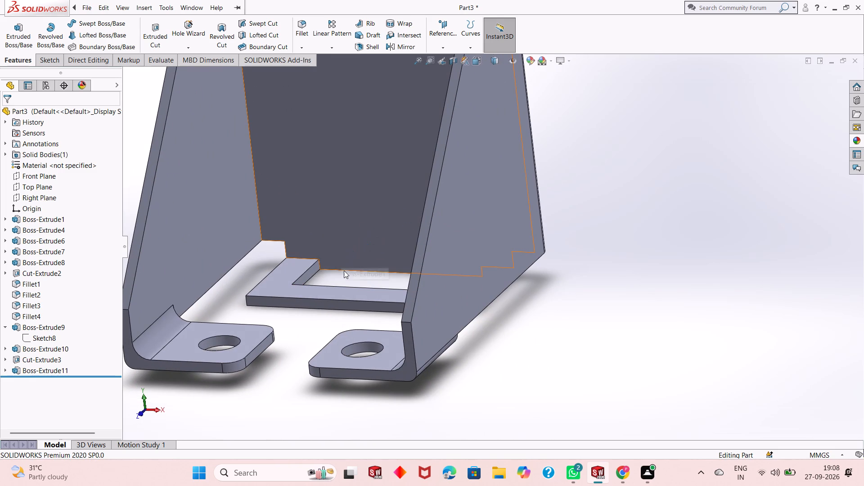
scroll(345, 272, "down", 2)
middle_click_drag(354, 267, 357, 283)
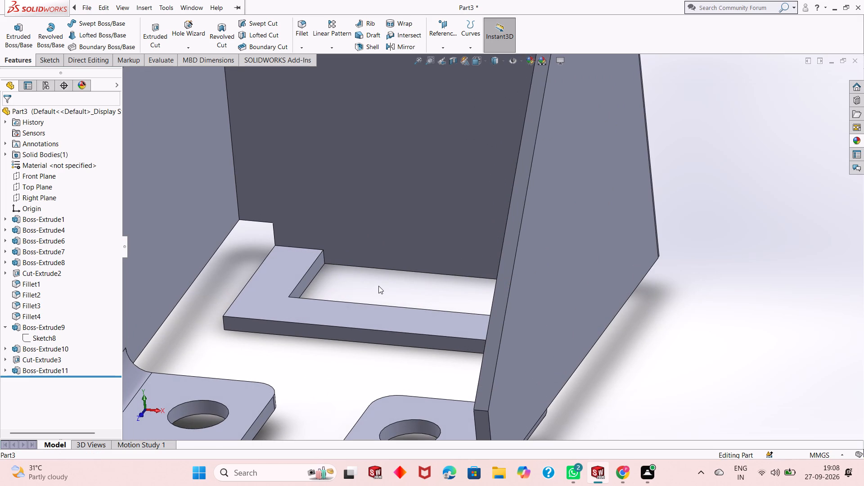
Examine the bottom flange, its rectangular cutout and its joint with the back plate from the side, below and front.
middle_click(378, 286)
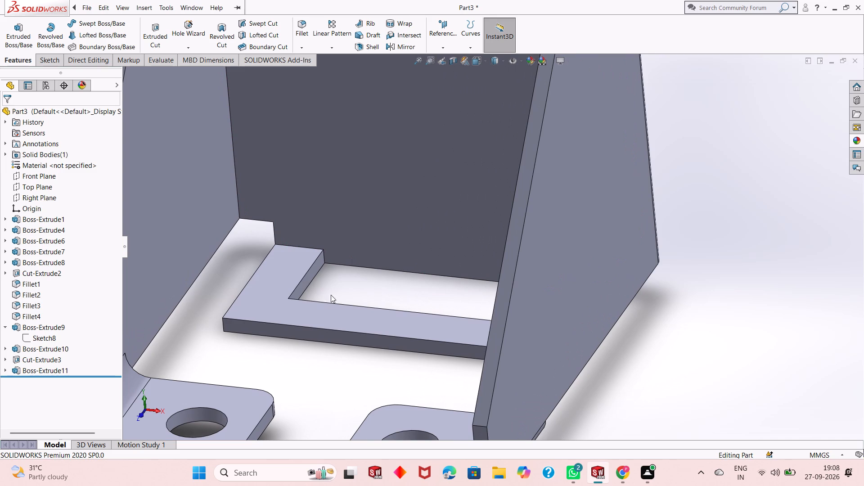
middle_click_drag(403, 294, 359, 230)
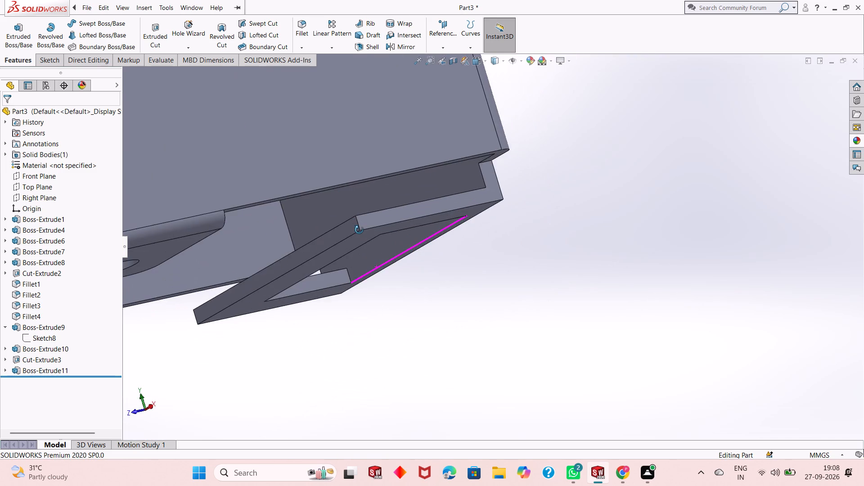
middle_click_drag(359, 230, 346, 264)
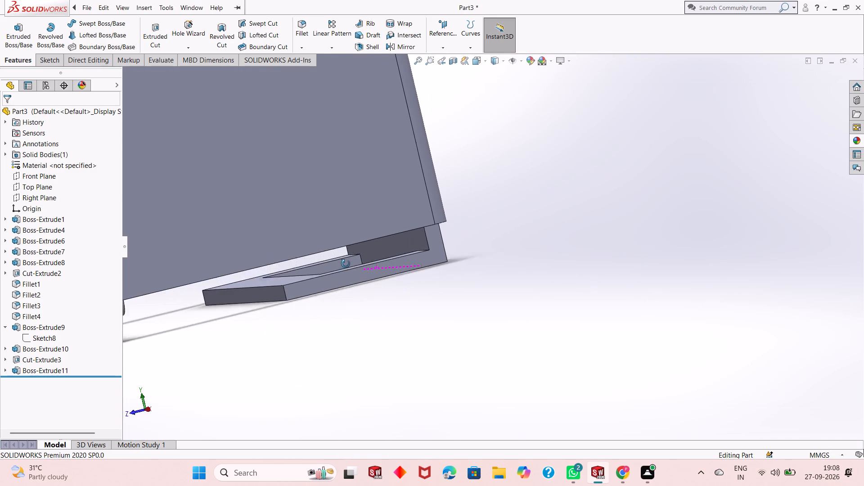
middle_click_drag(346, 264, 422, 265)
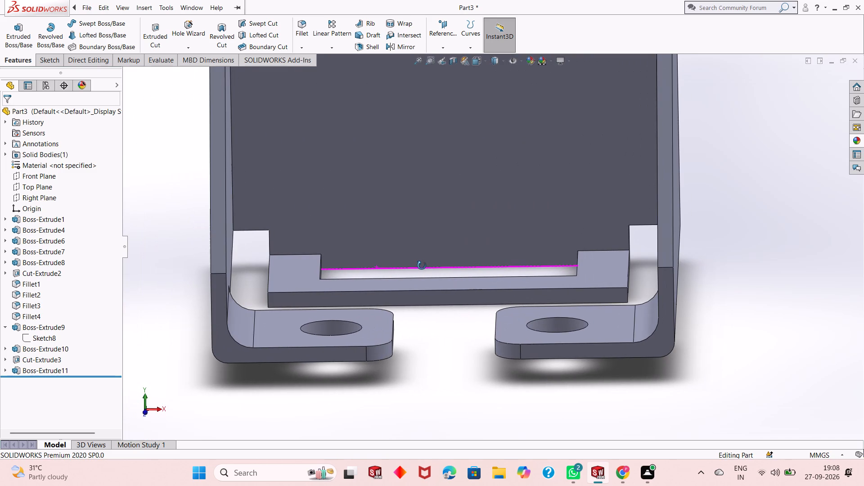
middle_click_drag(422, 265, 417, 262)
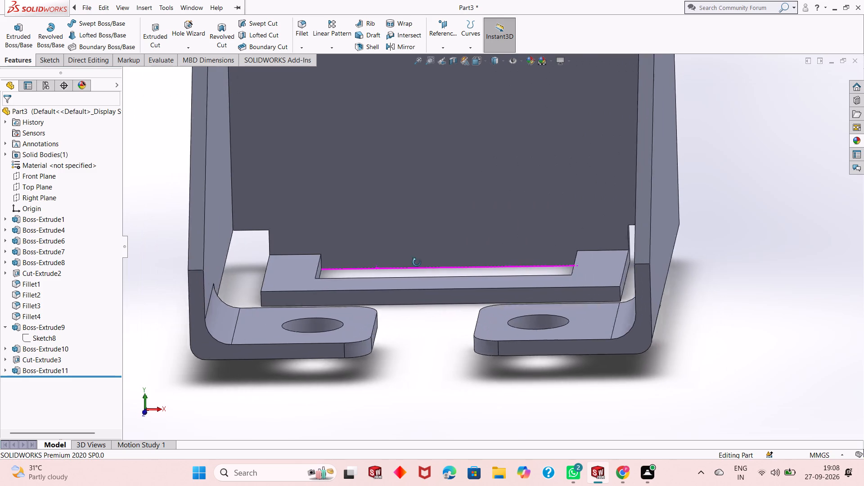
middle_click_drag(417, 262, 361, 255)
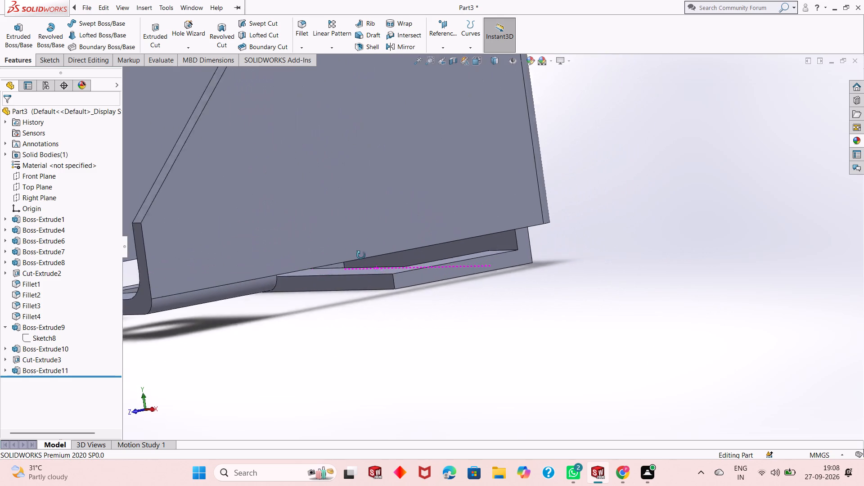
middle_click_drag(361, 255, 357, 256)
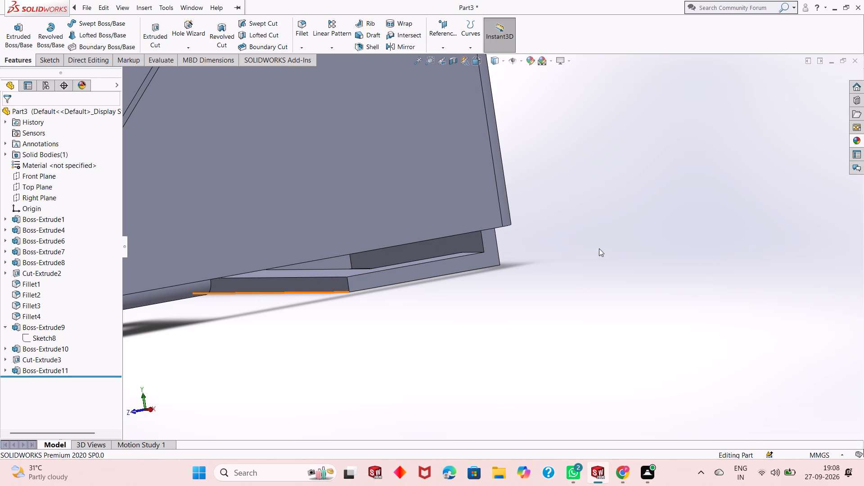
Start a fillet with a 5 mm radius, try the cutout's short edge at the back plate, and clear that selection.
left_click(306, 27)
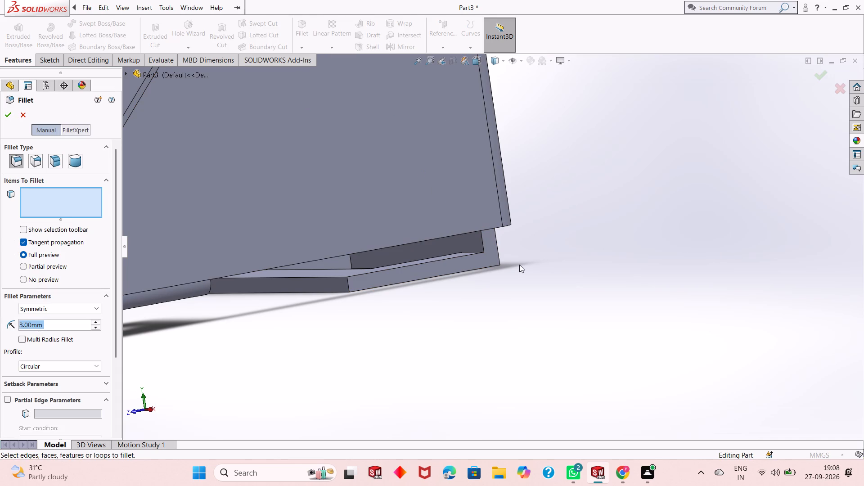
middle_click_drag(369, 262, 424, 331)
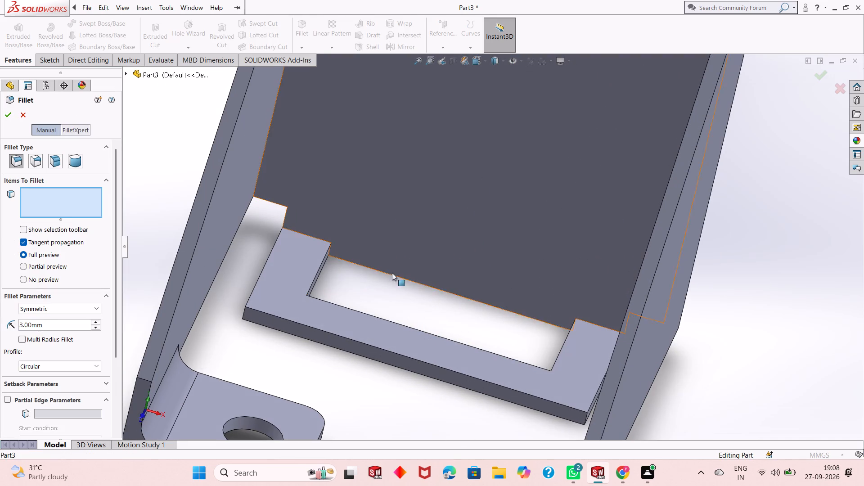
middle_click_drag(391, 290, 368, 269)
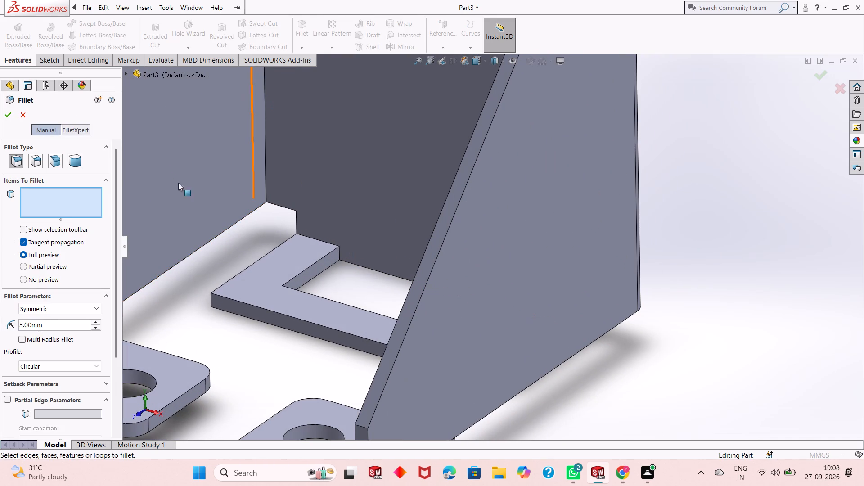
double_click(76, 322)
key("5")
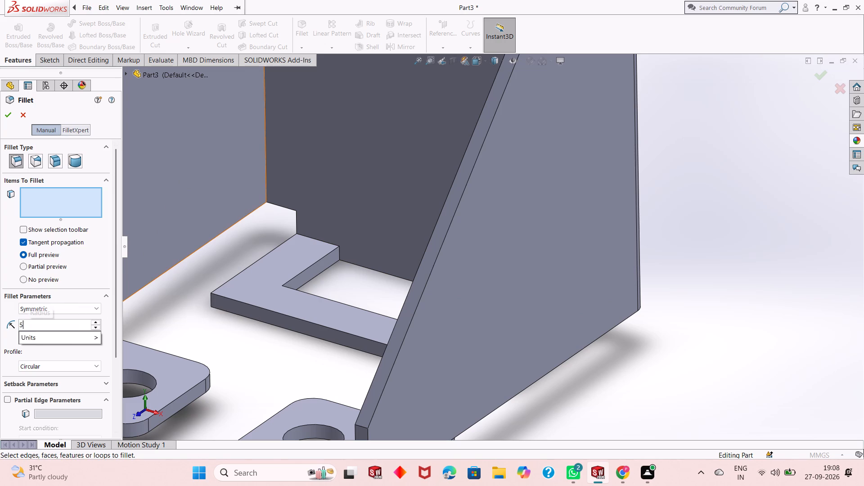
key("Return")
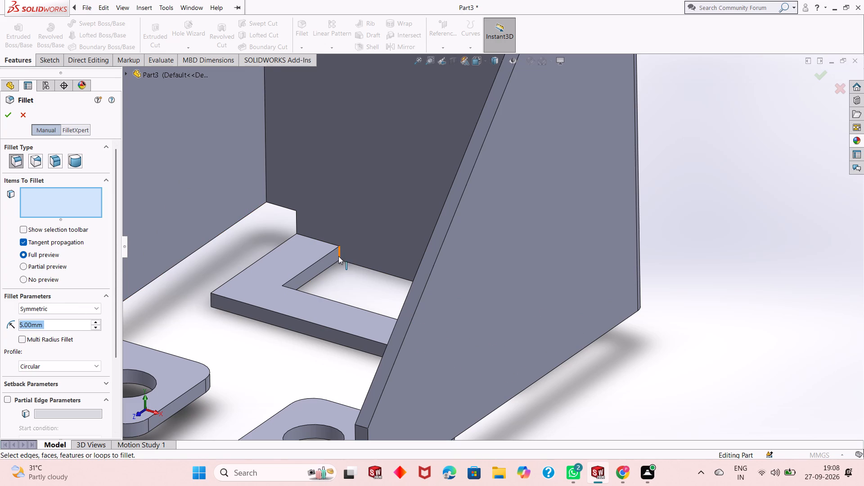
left_click(341, 252)
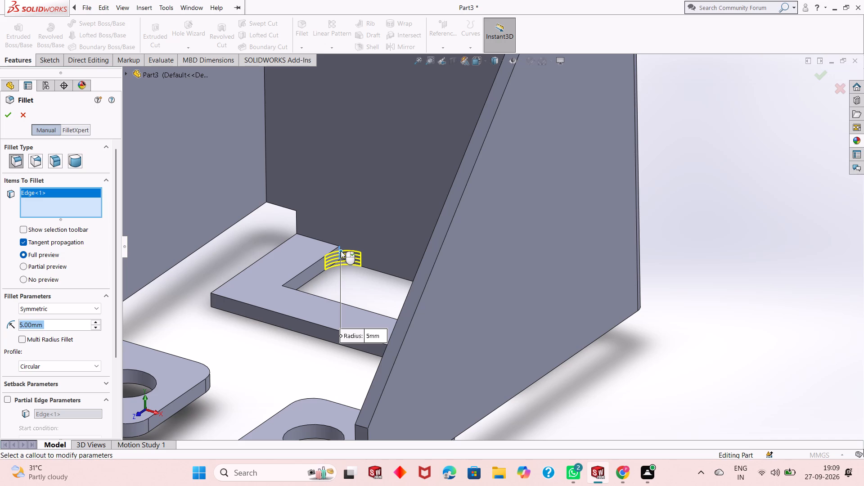
right_click(36, 189)
left_click(71, 206)
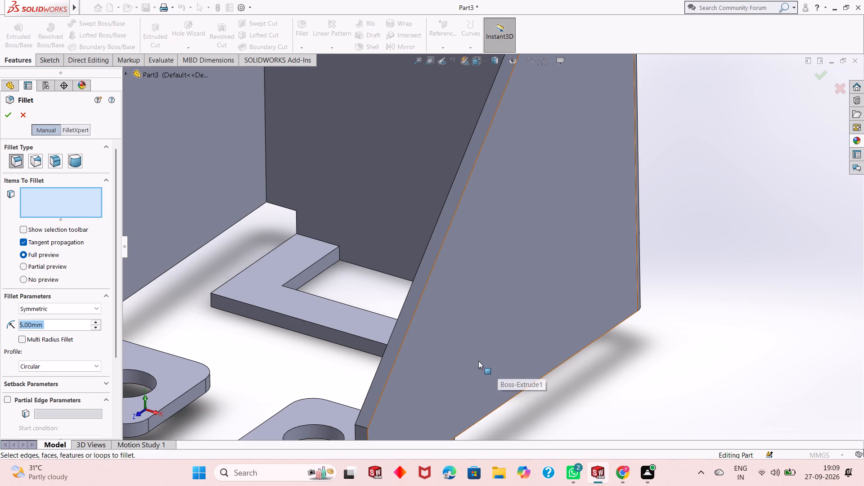
Fillet the two inner corner edges of the bottom flange's rectangular cutout with a 2 mm radius.
middle_click_drag(371, 283, 335, 390)
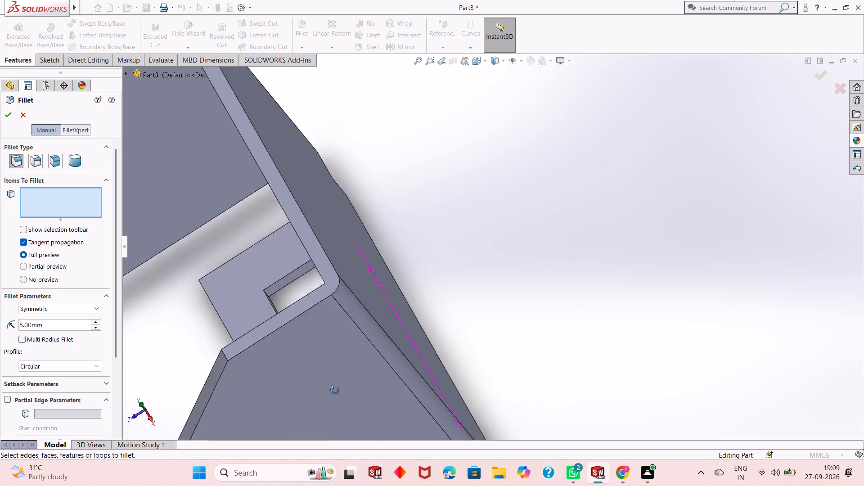
middle_click_drag(335, 390, 334, 402)
middle_click_drag(270, 298, 277, 297)
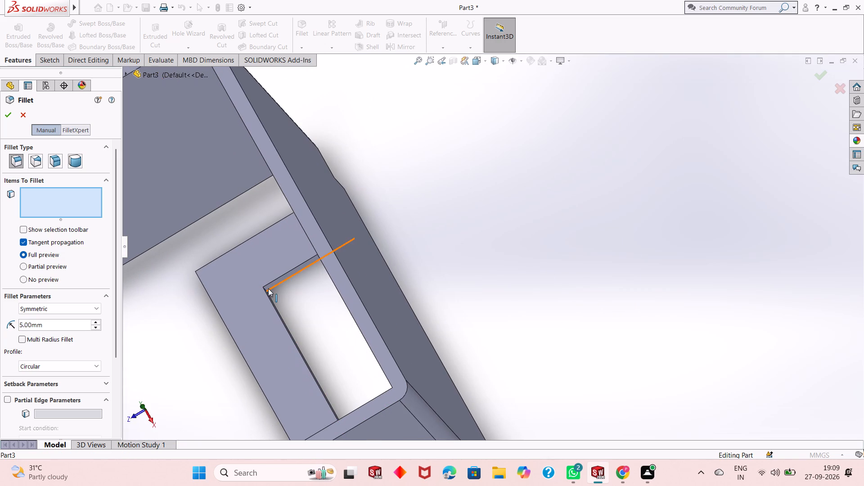
scroll(264, 286, "down", 7)
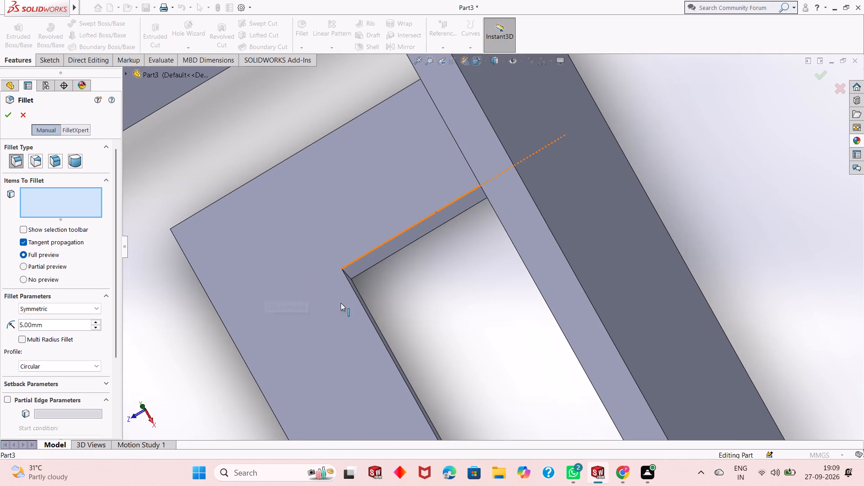
left_click(348, 274)
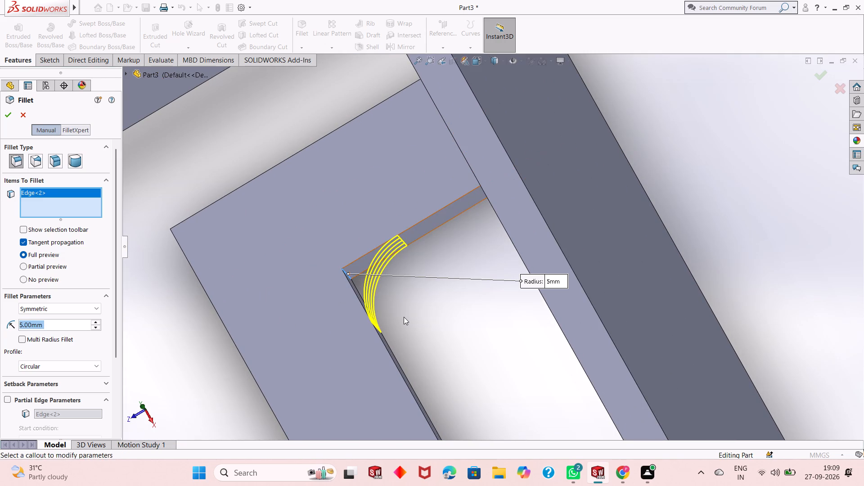
scroll(399, 318, "up", 1)
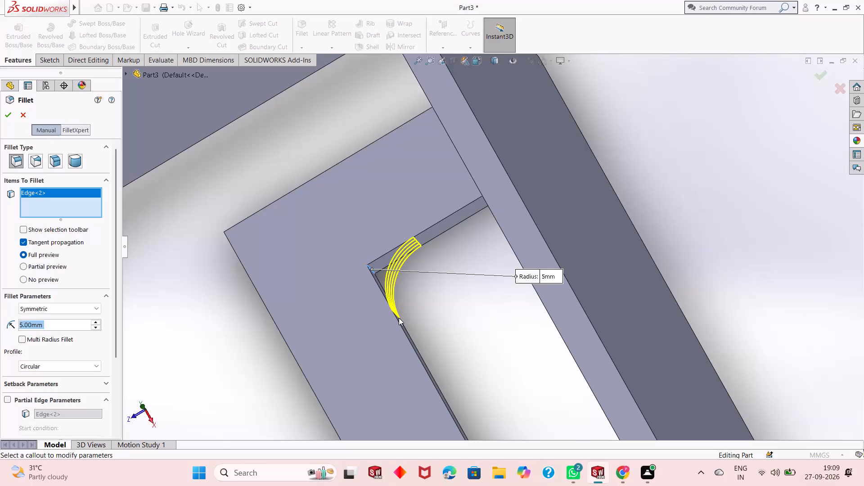
scroll(399, 318, "up", 3)
middle_click_drag(497, 329, 579, 319)
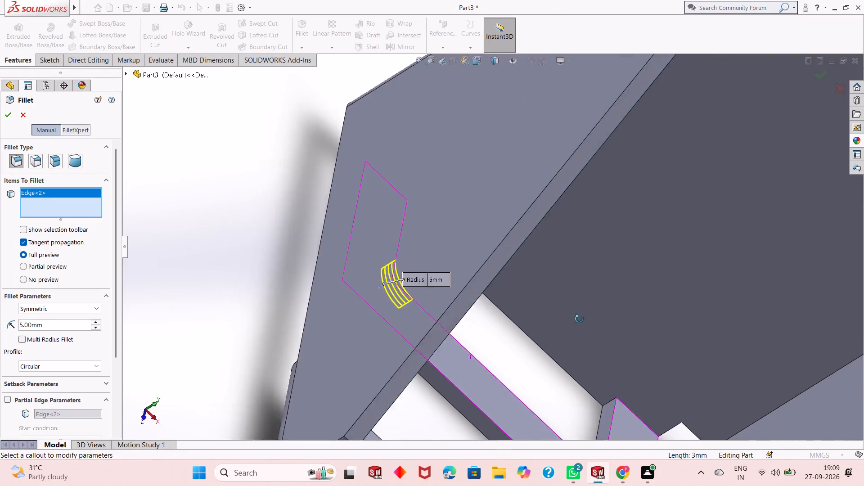
middle_click_drag(579, 319, 559, 443)
middle_click_drag(609, 343, 613, 378)
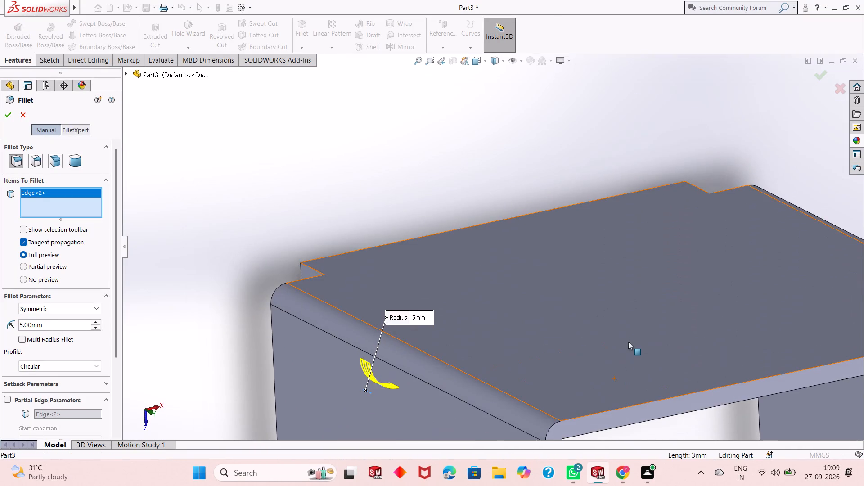
middle_click_drag(628, 342, 603, 281)
scroll(600, 302, "up", 4)
middle_click_drag(679, 368, 679, 378)
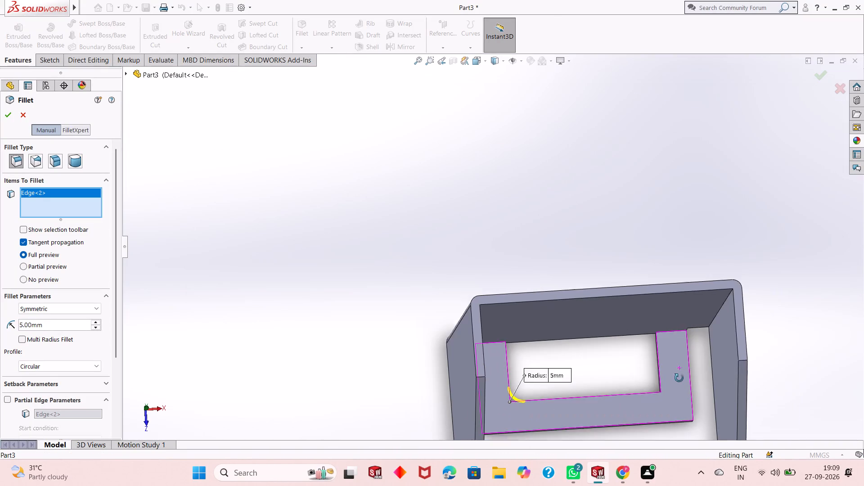
middle_click_drag(679, 378, 679, 387)
scroll(679, 387, "down", 4)
scroll(604, 353, "down", 4)
middle_click_drag(566, 328, 571, 352)
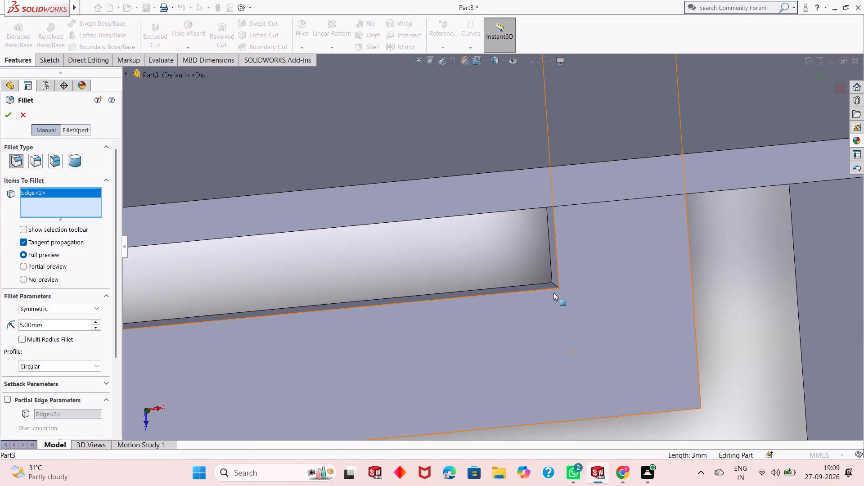
left_click(554, 285)
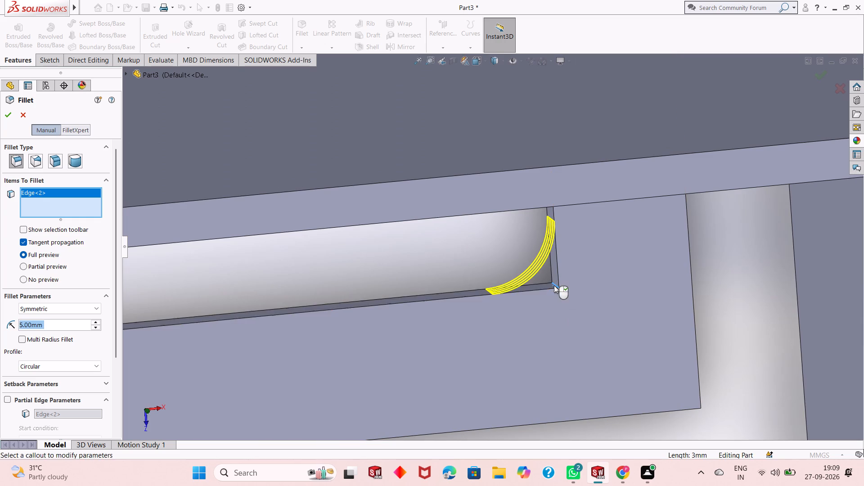
scroll(494, 321, "up", 5)
middle_click_drag(483, 352, 454, 317)
scroll(454, 317, "up", 1)
double_click(45, 325)
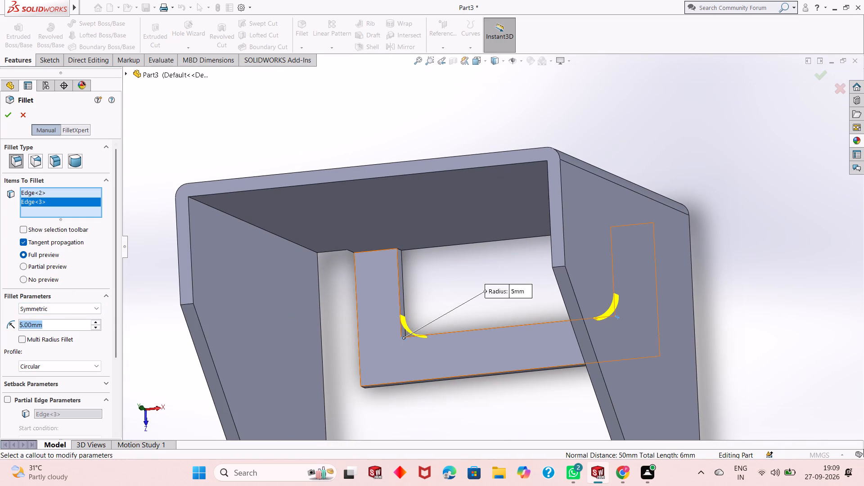
key("2")
key("Return")
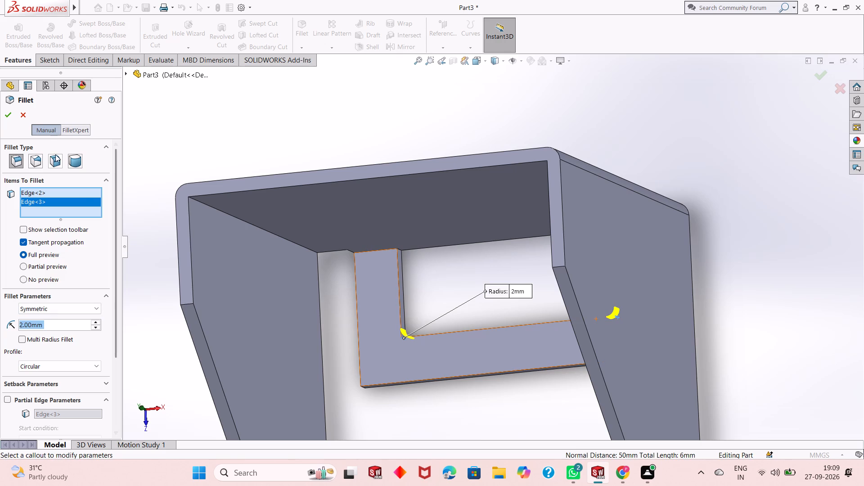
left_click(8, 117)
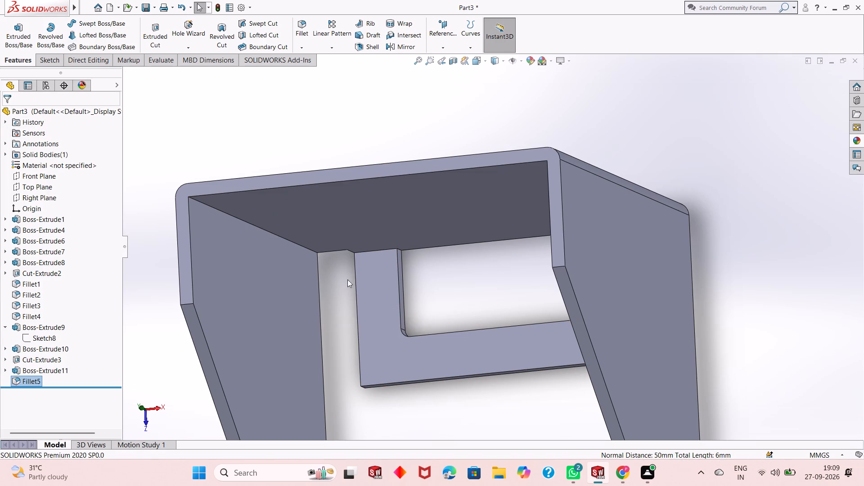
Examine the bottom flange's filleted cutout and the corners where it meets the back plate, and clear the selection.
middle_click_drag(414, 289, 421, 259)
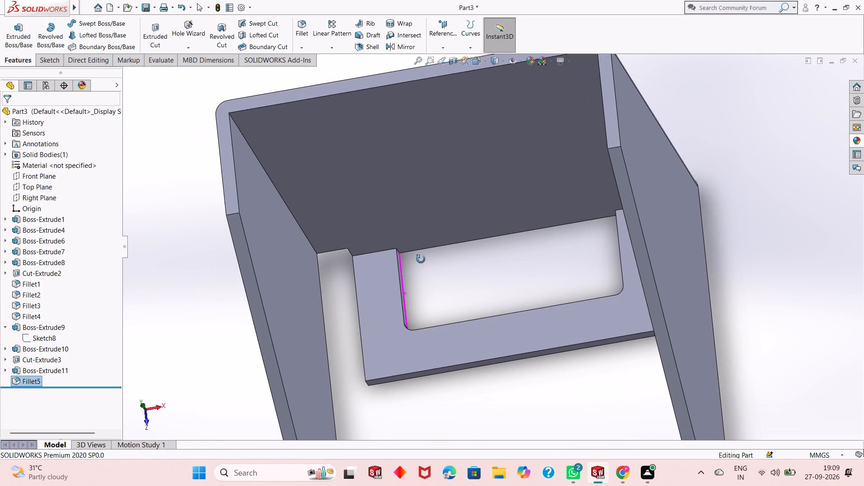
middle_click_drag(421, 259, 422, 262)
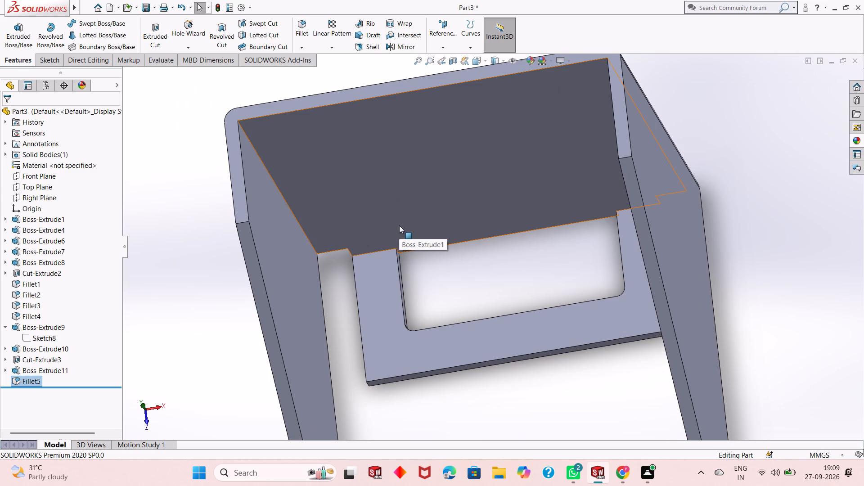
middle_click_drag(438, 280, 439, 281)
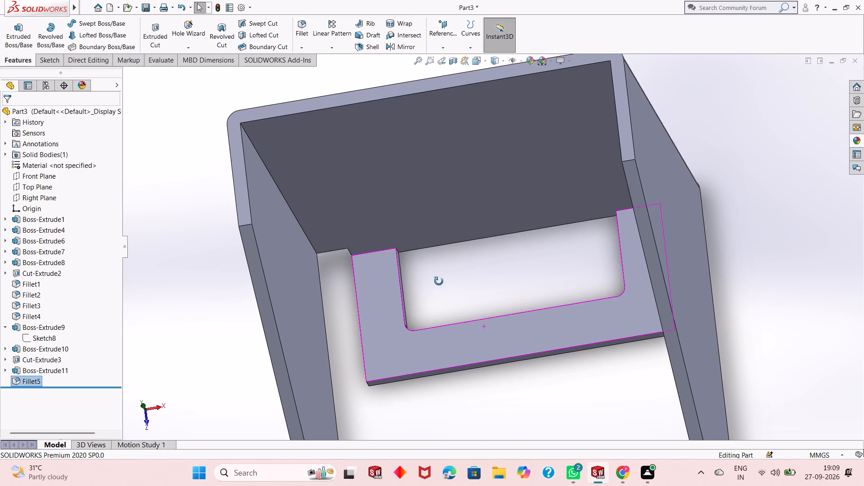
middle_click_drag(439, 281, 439, 260)
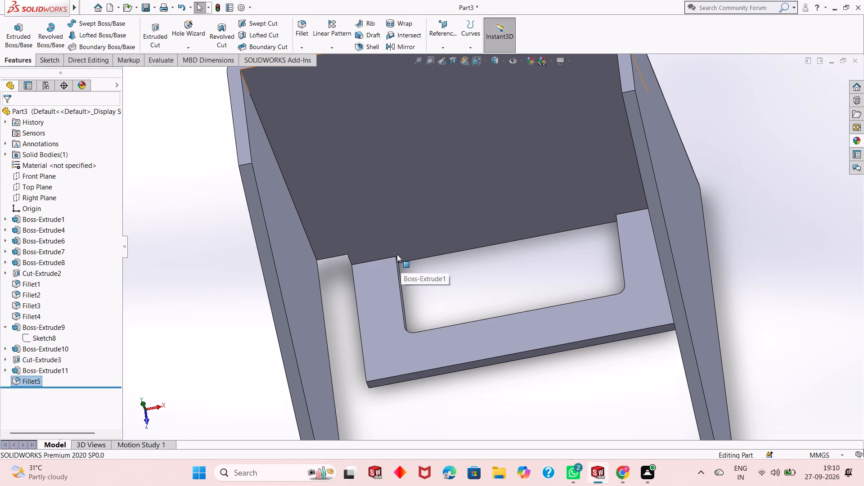
middle_click_drag(431, 264, 406, 228)
middle_click_drag(445, 274, 442, 276)
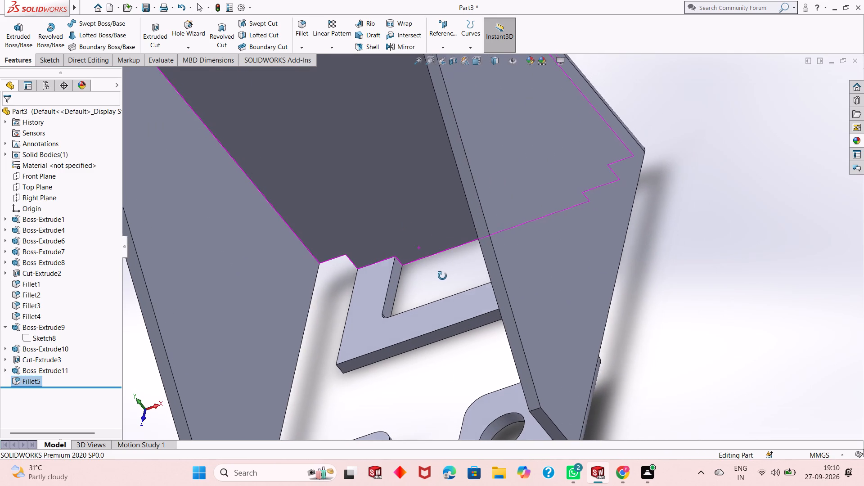
middle_click_drag(442, 276, 441, 276)
scroll(437, 262, "down", 1)
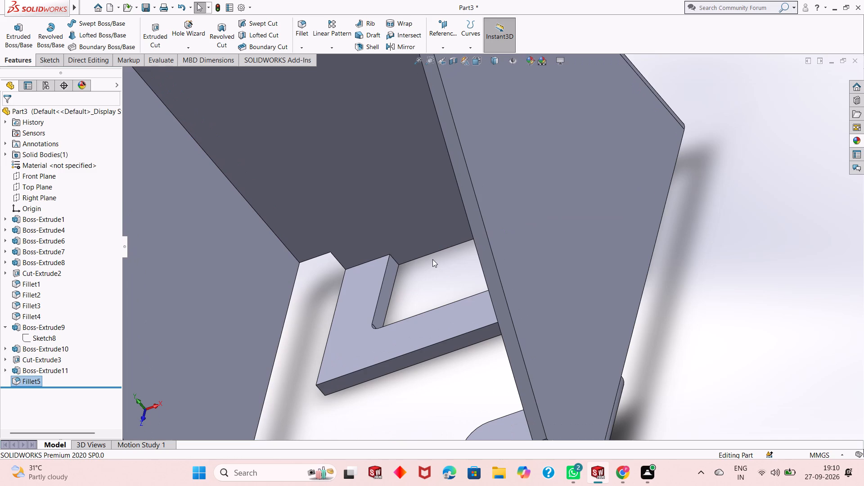
key("grave")
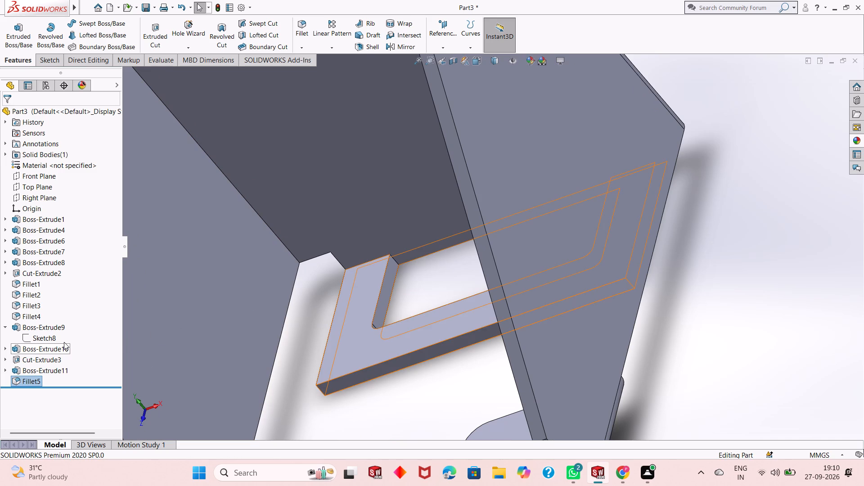
key("Escape")
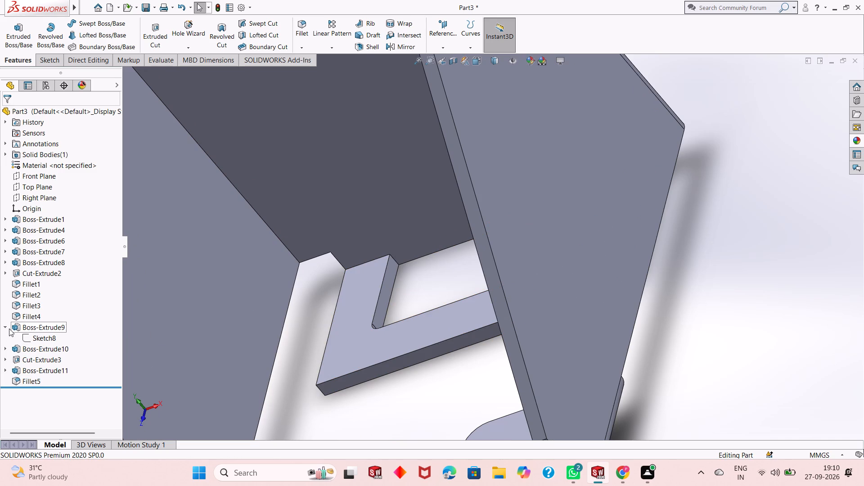
Review the extrude settings of Boss-Extrude11, the strip joining the bottom flange to the back plate, and close them.
left_click(9, 328)
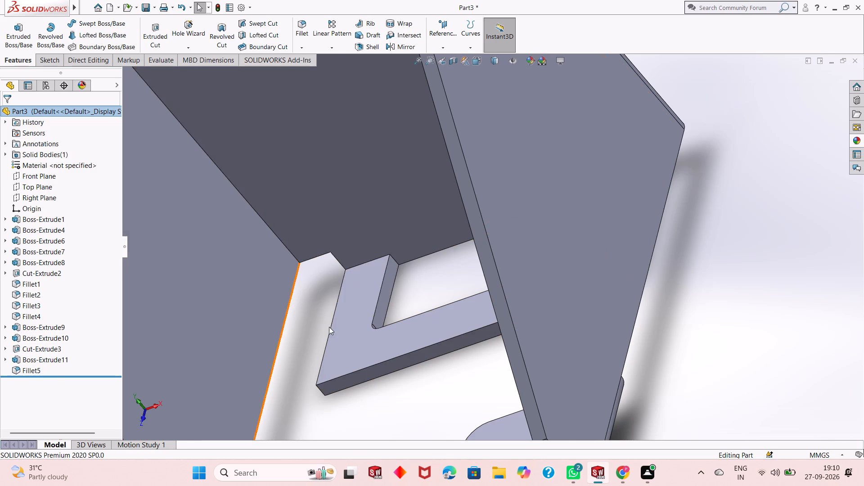
scroll(329, 327, "up", 3)
middle_click_drag(571, 262, 485, 305)
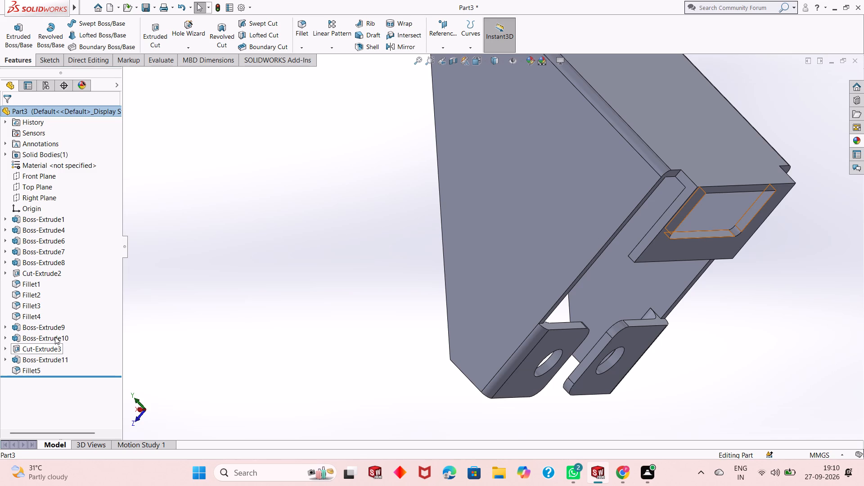
left_click(51, 356)
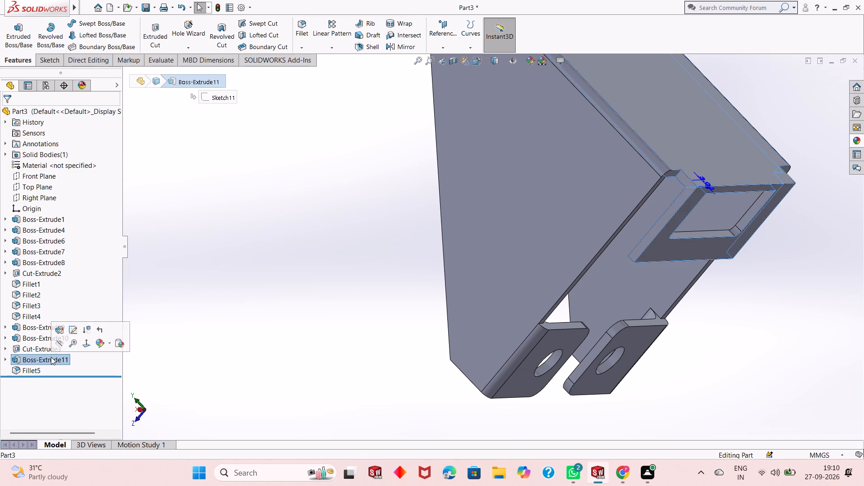
left_click(61, 328)
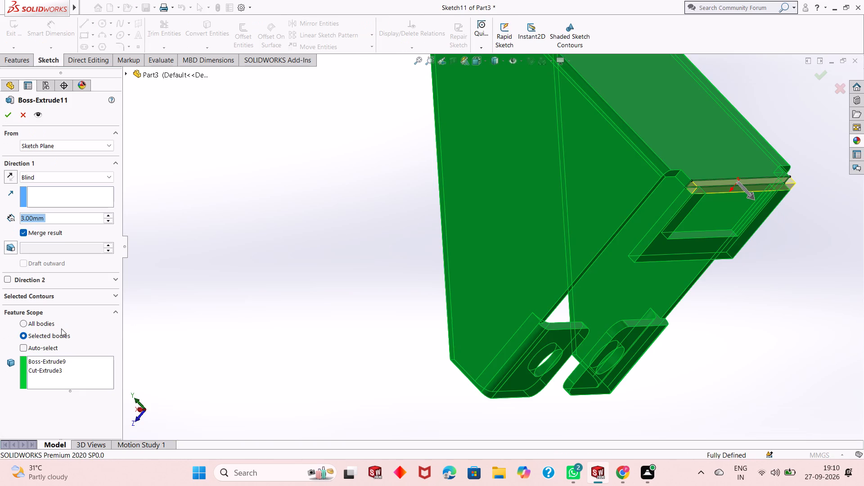
key("Escape")
key("Escape")
key("Escape")
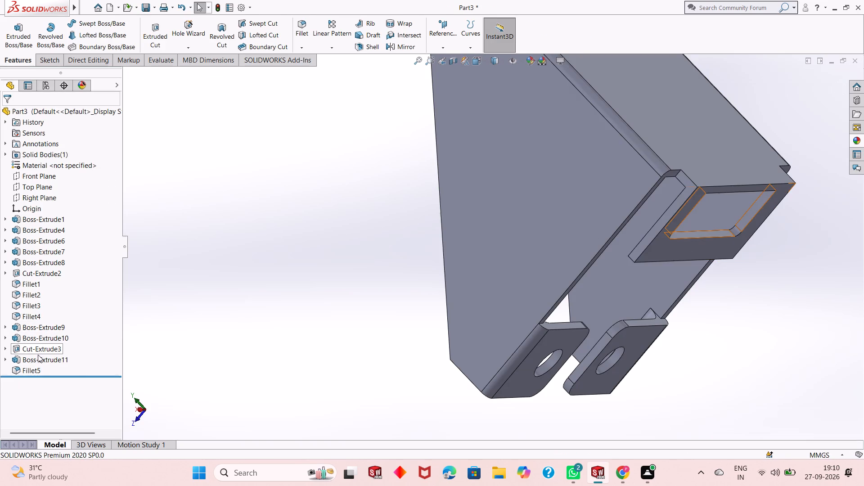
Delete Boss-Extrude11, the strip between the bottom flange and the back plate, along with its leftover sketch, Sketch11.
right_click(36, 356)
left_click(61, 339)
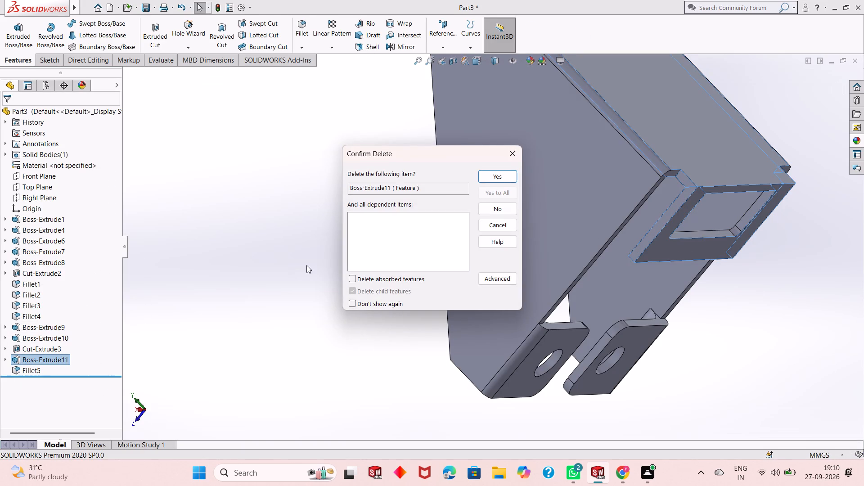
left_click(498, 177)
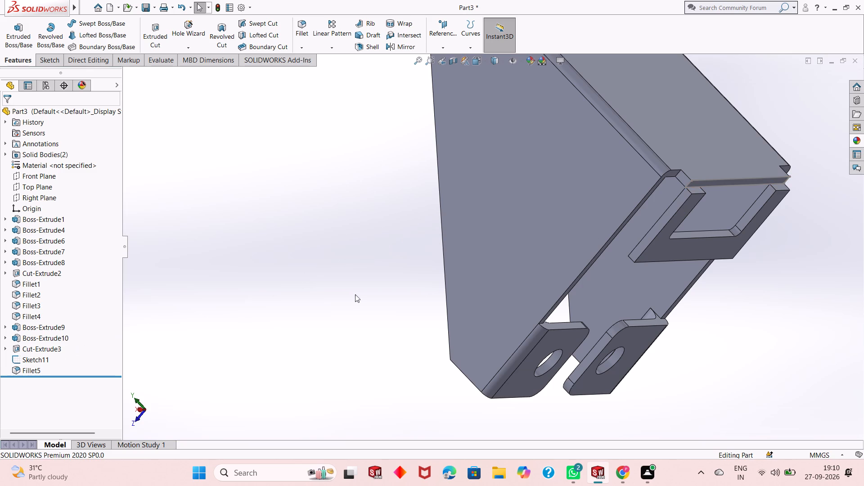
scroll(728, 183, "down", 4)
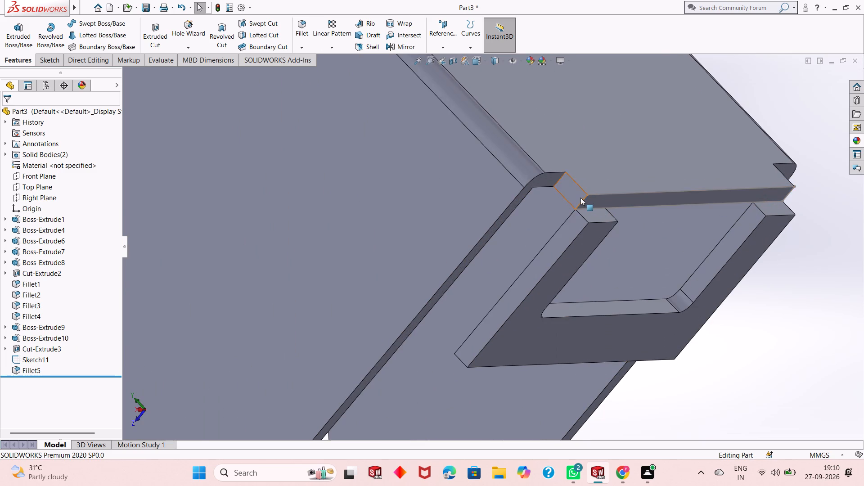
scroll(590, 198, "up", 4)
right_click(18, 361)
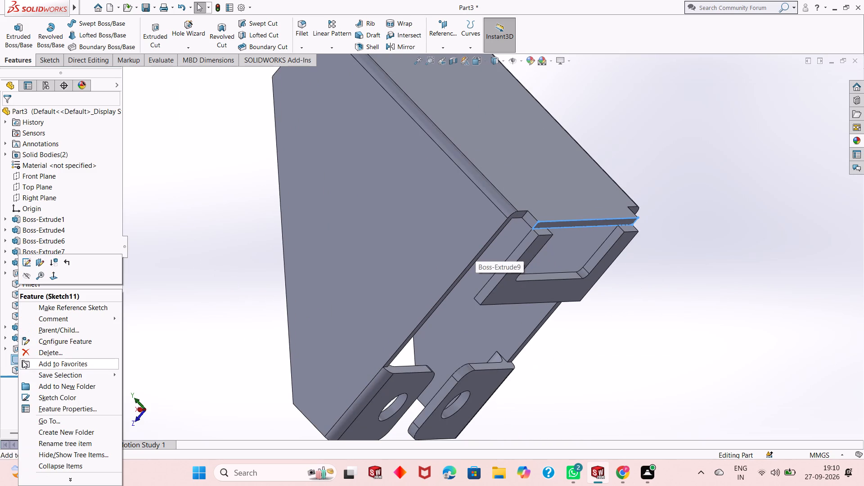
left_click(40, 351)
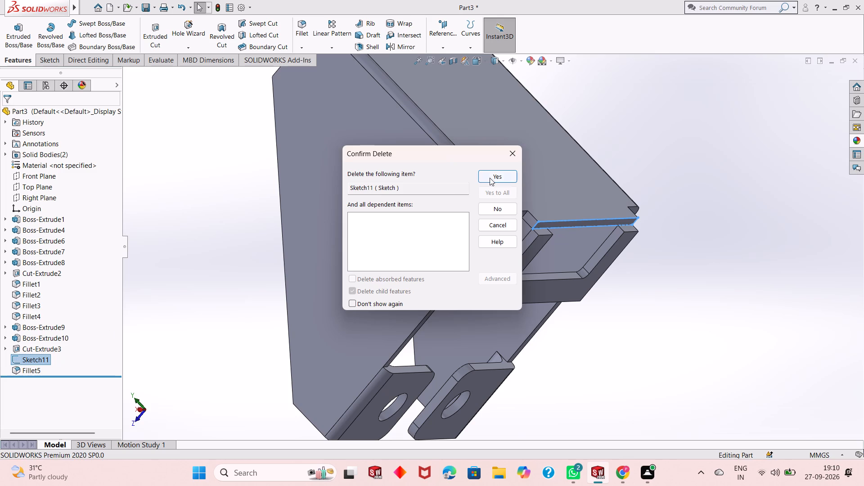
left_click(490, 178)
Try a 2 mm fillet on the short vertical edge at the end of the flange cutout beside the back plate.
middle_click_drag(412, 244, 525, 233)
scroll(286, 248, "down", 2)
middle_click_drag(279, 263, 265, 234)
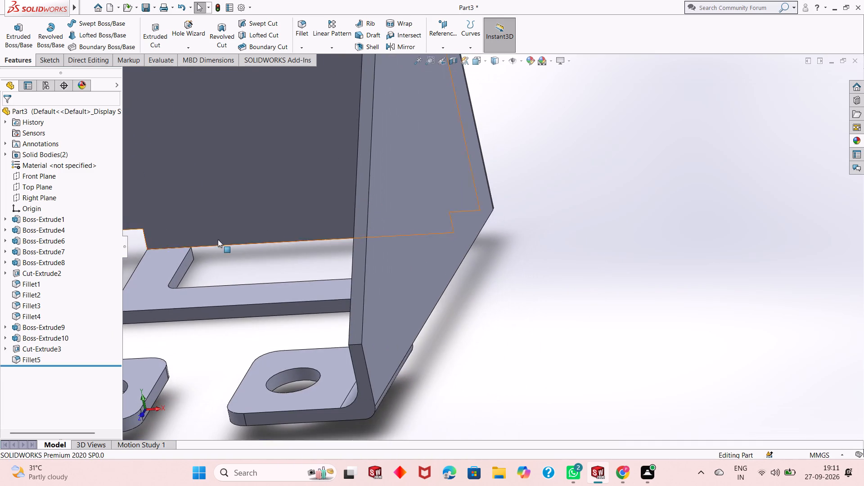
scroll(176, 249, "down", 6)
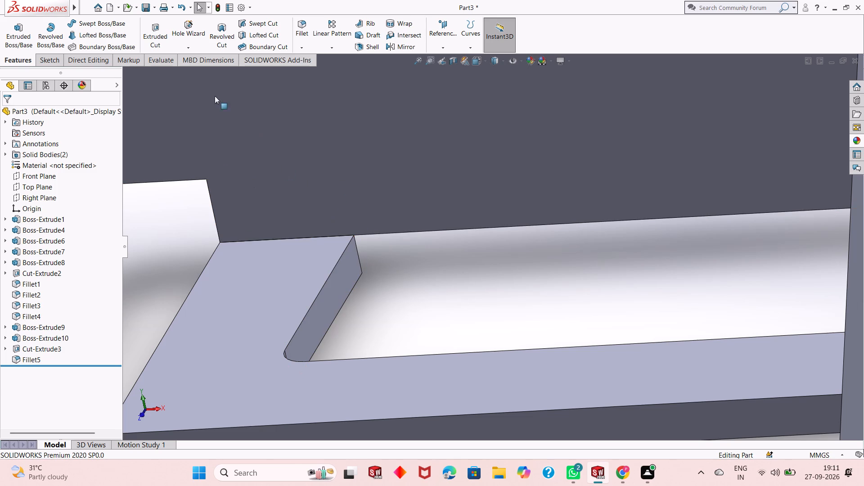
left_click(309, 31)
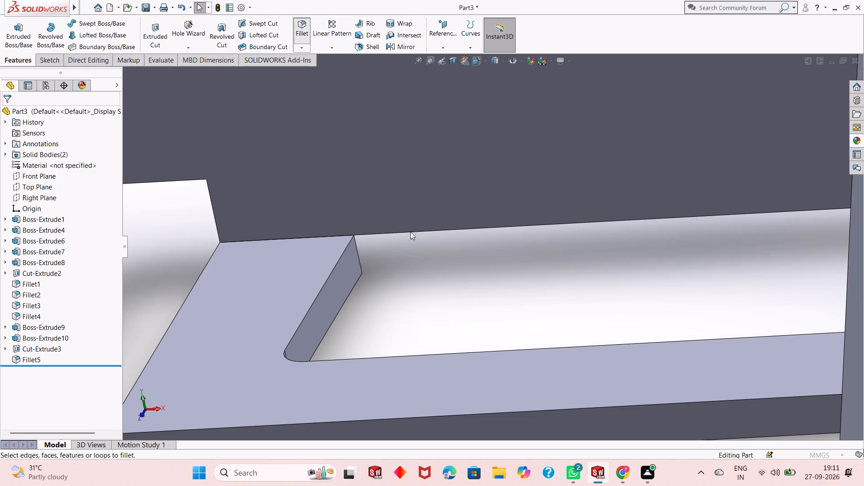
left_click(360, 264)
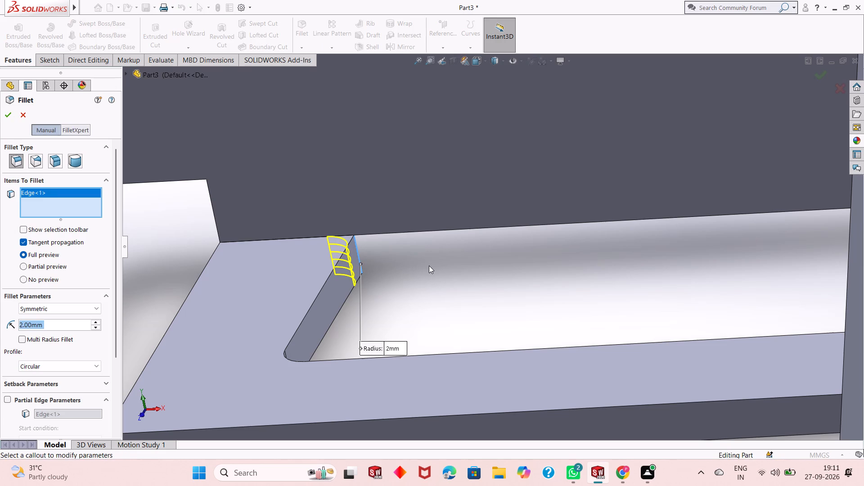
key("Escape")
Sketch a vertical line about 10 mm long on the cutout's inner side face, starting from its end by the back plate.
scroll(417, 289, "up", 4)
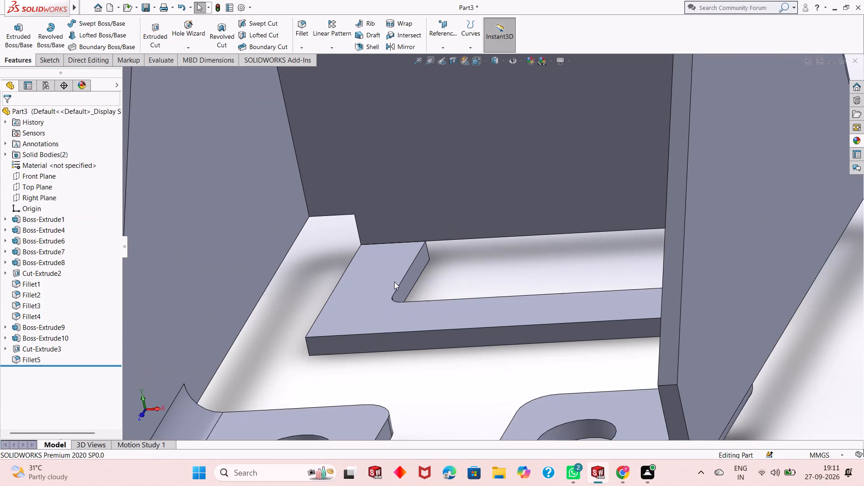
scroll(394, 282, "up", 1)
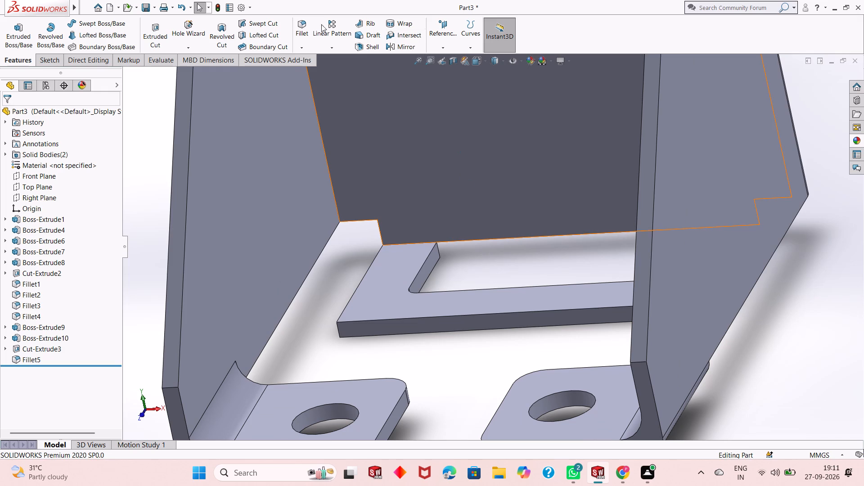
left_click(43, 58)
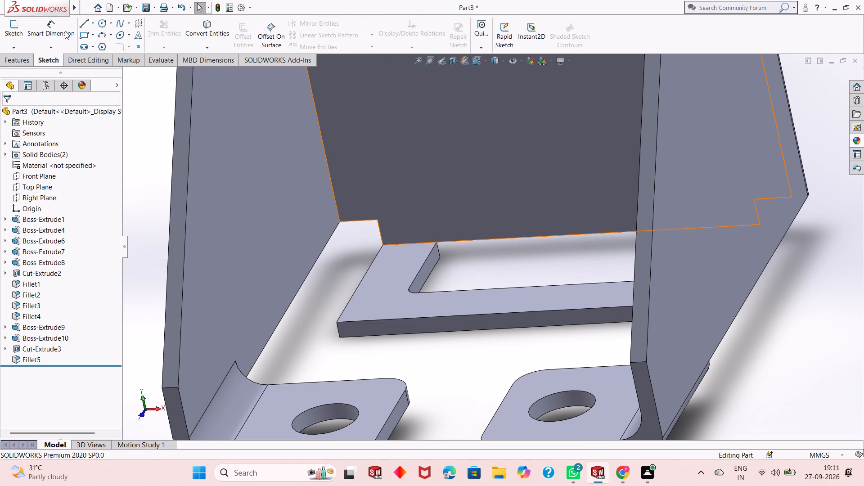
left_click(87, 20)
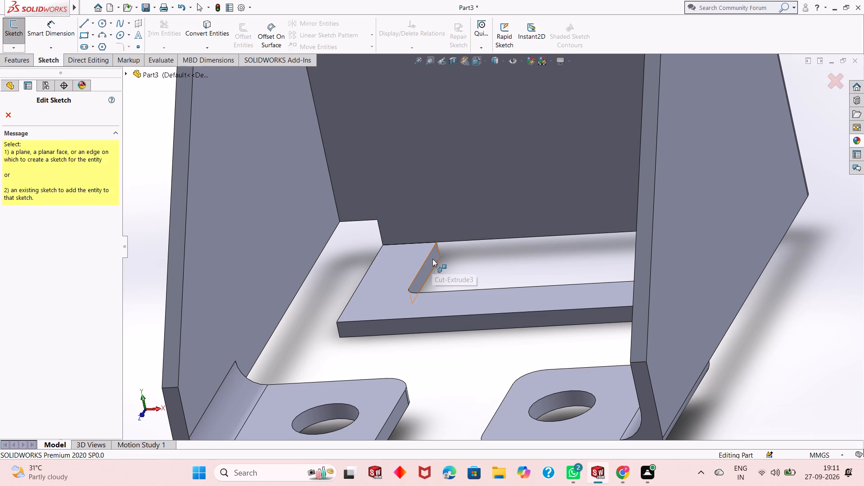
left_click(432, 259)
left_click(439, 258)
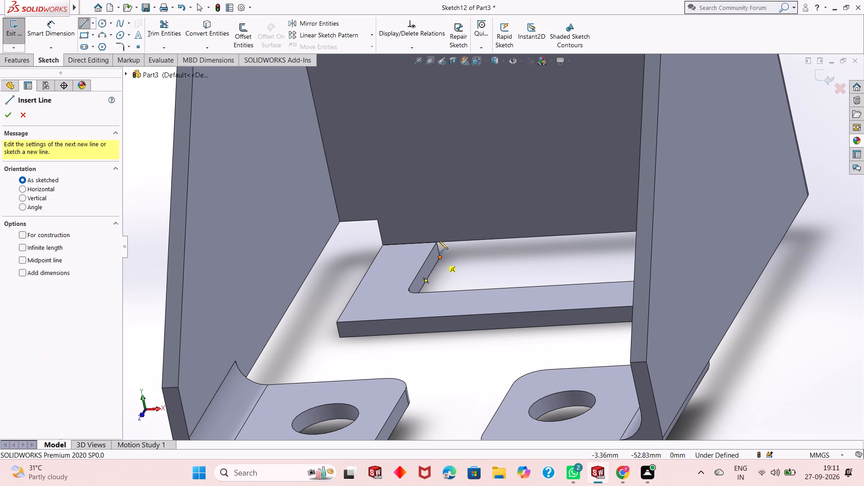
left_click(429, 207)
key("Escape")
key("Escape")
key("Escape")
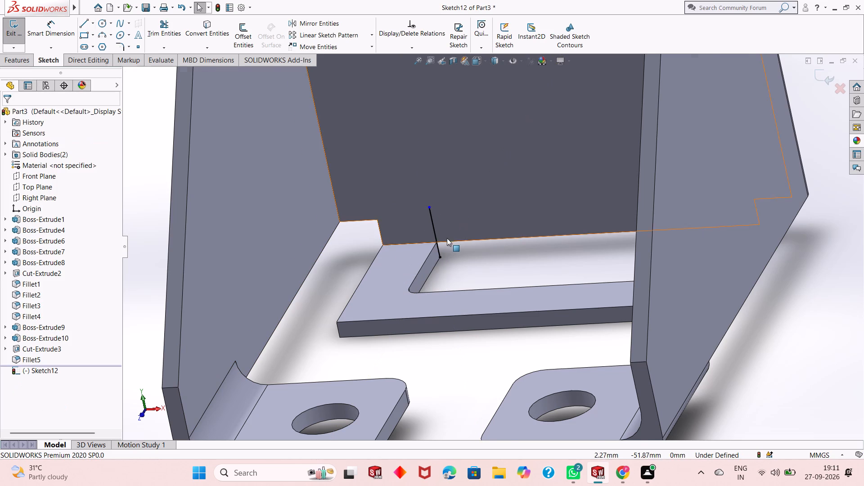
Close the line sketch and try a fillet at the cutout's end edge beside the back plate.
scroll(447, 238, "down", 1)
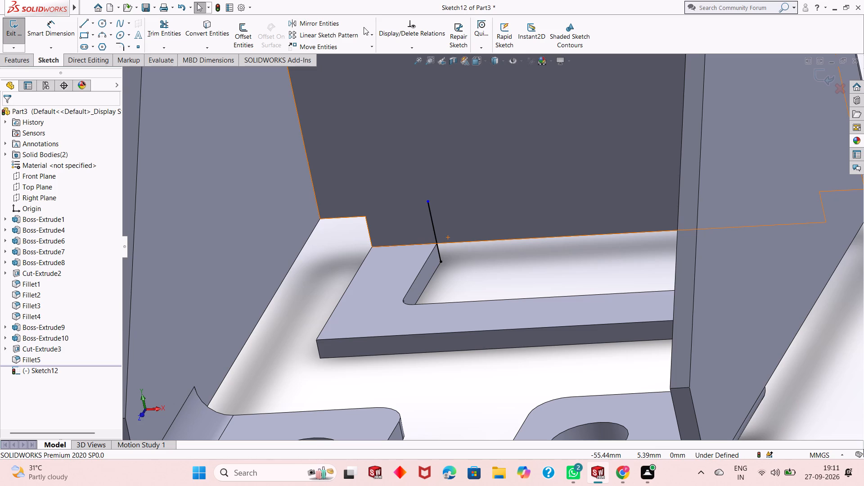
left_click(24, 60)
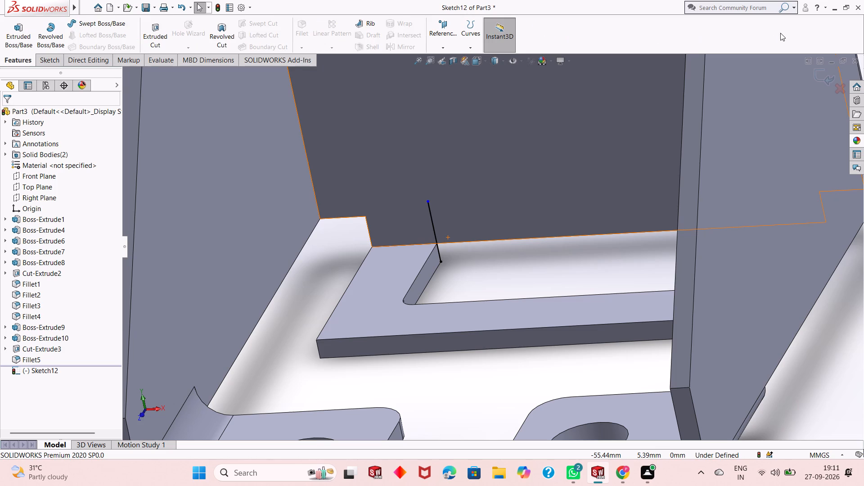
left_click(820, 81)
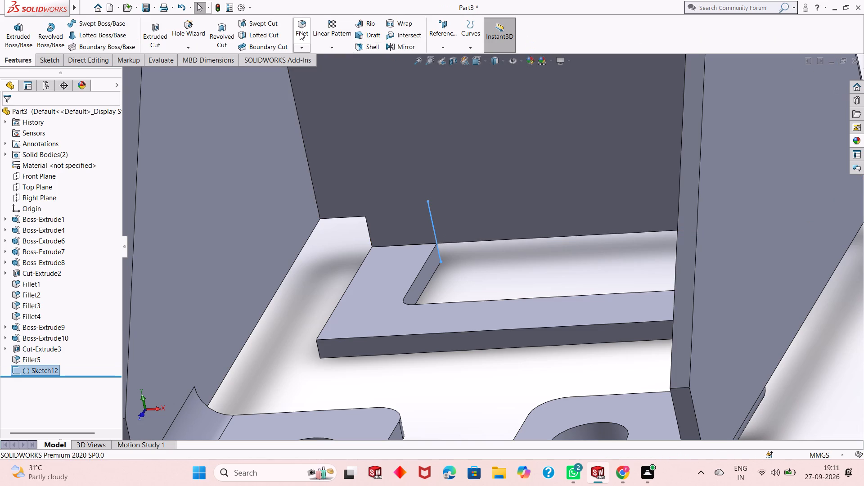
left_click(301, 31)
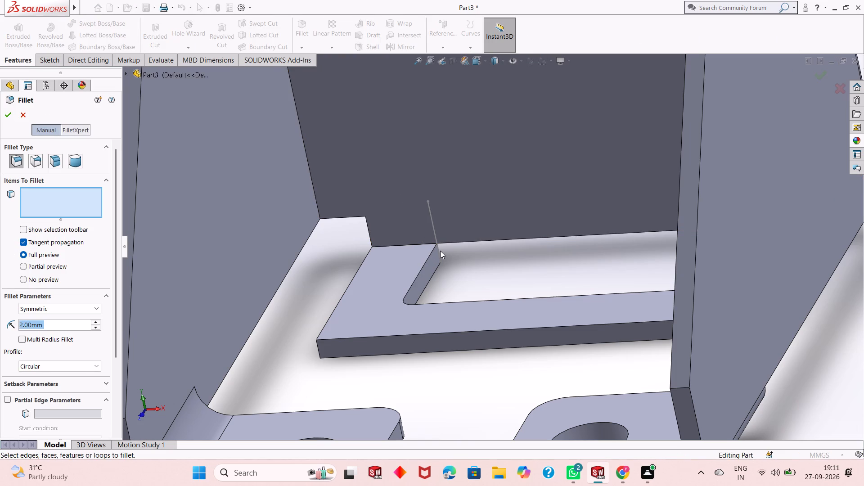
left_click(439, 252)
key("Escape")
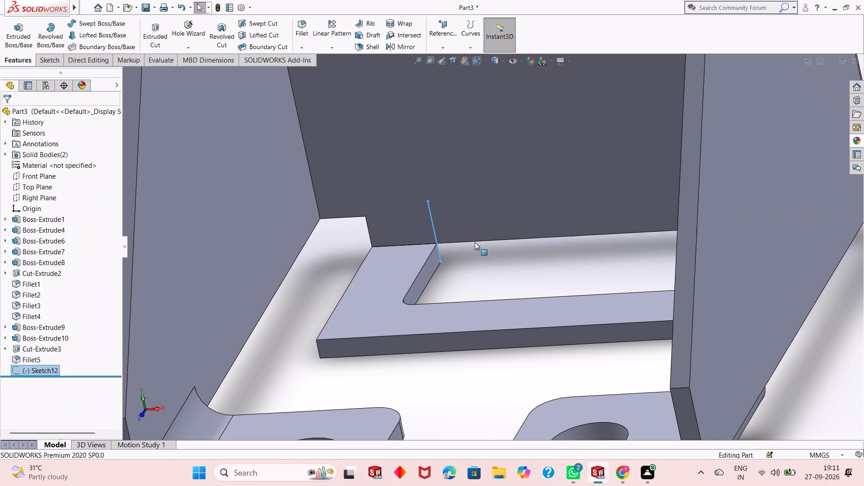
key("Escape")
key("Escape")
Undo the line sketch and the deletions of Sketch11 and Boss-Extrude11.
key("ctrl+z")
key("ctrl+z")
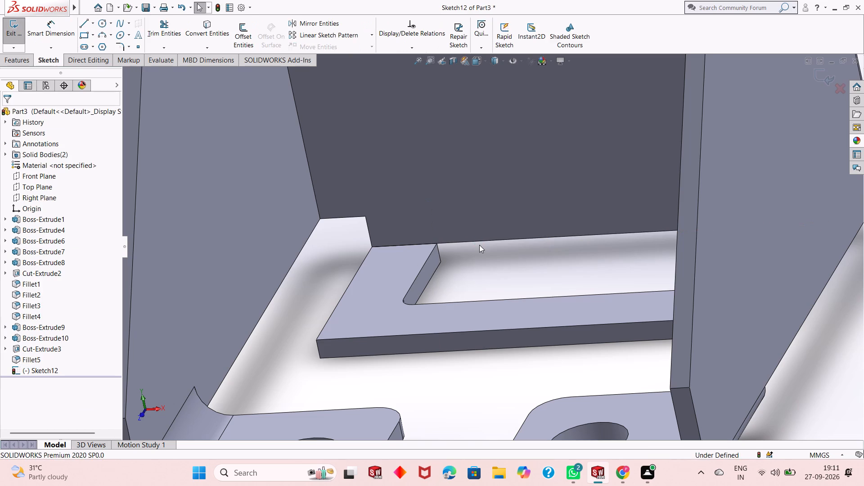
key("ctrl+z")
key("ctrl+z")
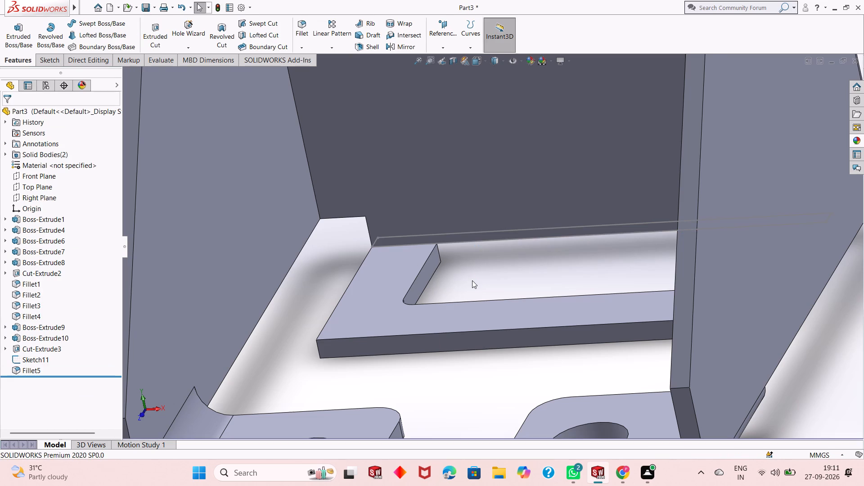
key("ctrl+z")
Redo the undone sketch on the cutout's inner side face, and undo once more while keeping that sketch open.
scroll(477, 286, "up", 2)
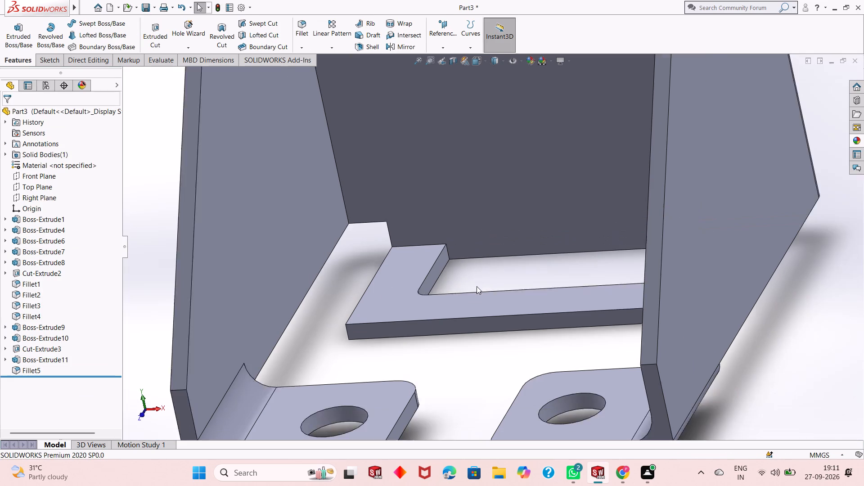
scroll(477, 286, "up", 1)
middle_click_drag(497, 281, 495, 287)
key("ctrl+y")
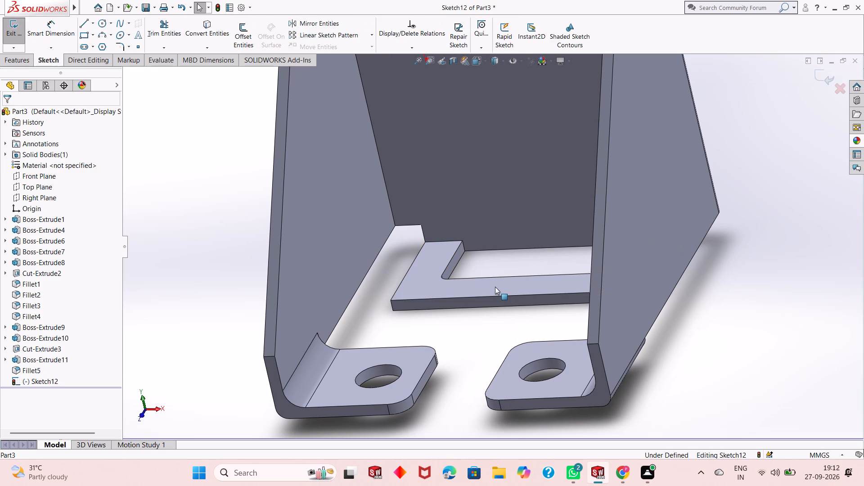
key("ctrl+y")
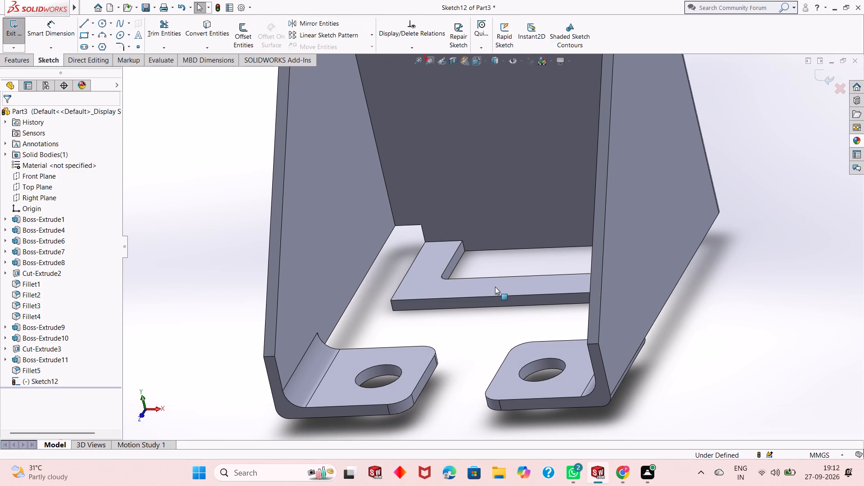
key("ctrl+z")
Examine the bottom flange's cutout and its joining strip at the back plate from above, below and the side.
scroll(528, 259, "down", 4)
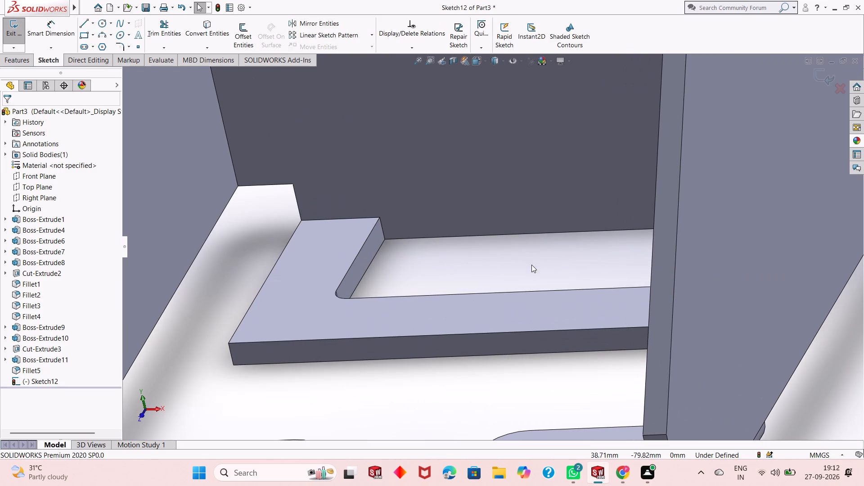
middle_click_drag(540, 301, 448, 312)
scroll(446, 311, "up", 2)
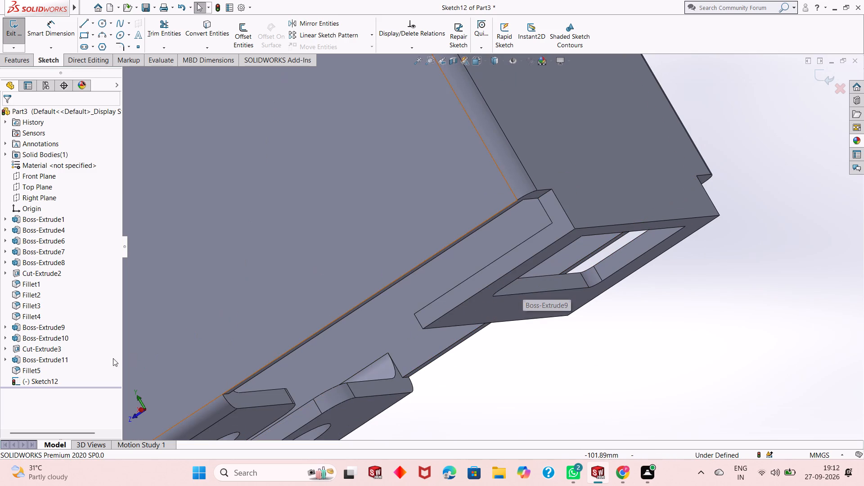
left_click(48, 359)
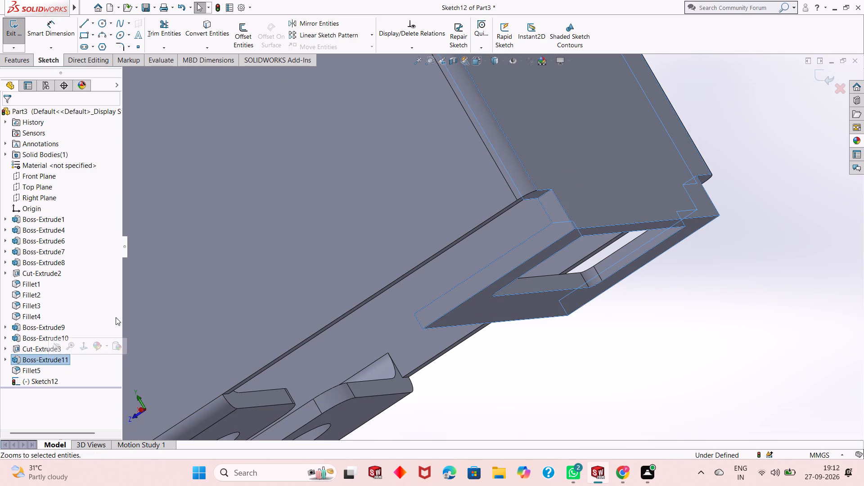
key("Escape")
key("Escape")
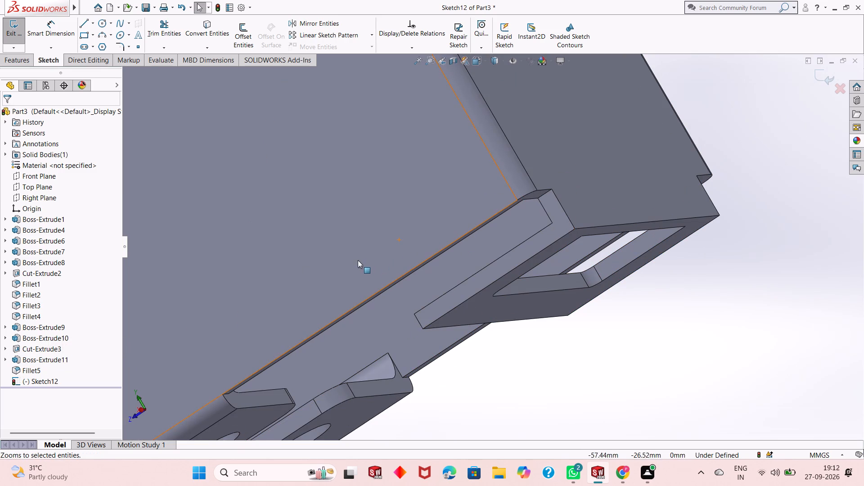
middle_click_drag(357, 262, 424, 255)
scroll(425, 253, "up", 3)
scroll(247, 197, "down", 1)
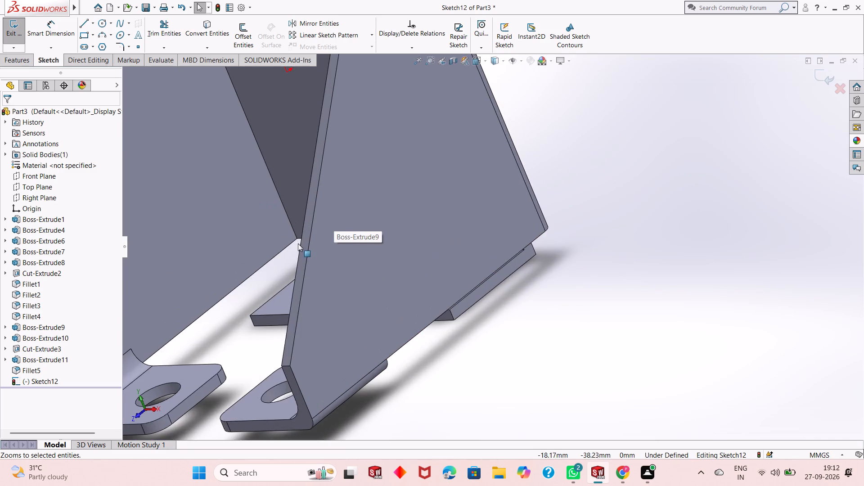
Undo the open sketch on the cutout's inner side face.
middle_click_drag(299, 245, 327, 277)
key("ctrl+z")
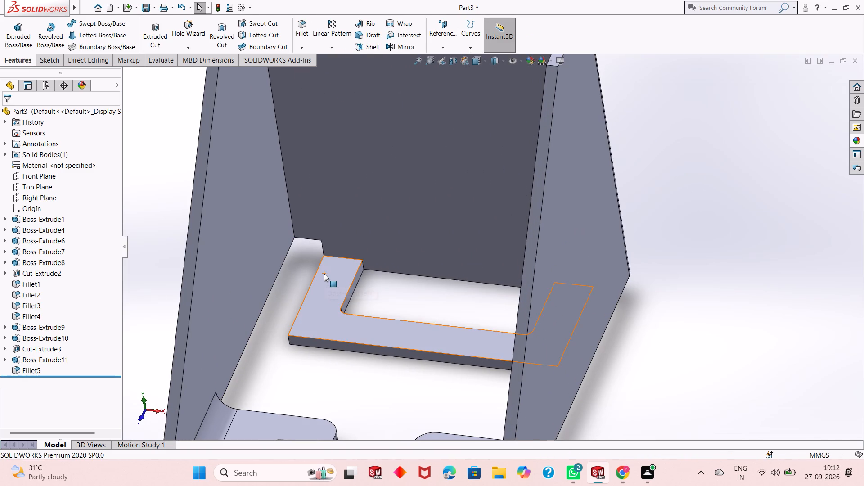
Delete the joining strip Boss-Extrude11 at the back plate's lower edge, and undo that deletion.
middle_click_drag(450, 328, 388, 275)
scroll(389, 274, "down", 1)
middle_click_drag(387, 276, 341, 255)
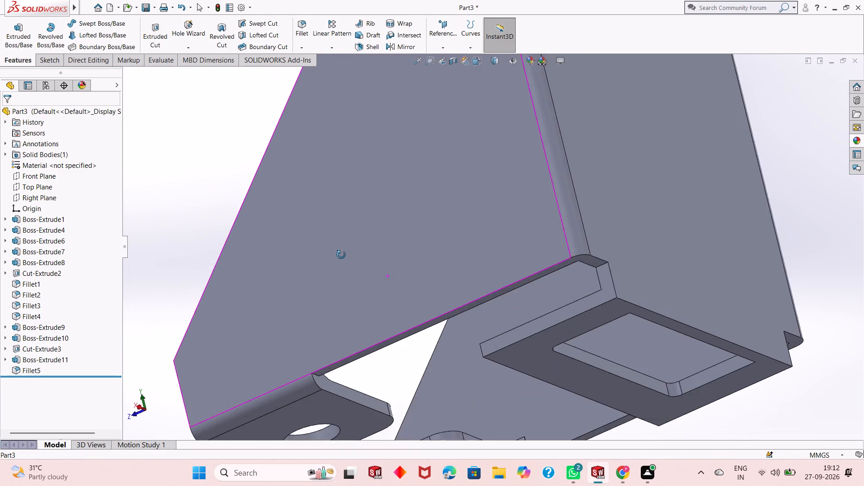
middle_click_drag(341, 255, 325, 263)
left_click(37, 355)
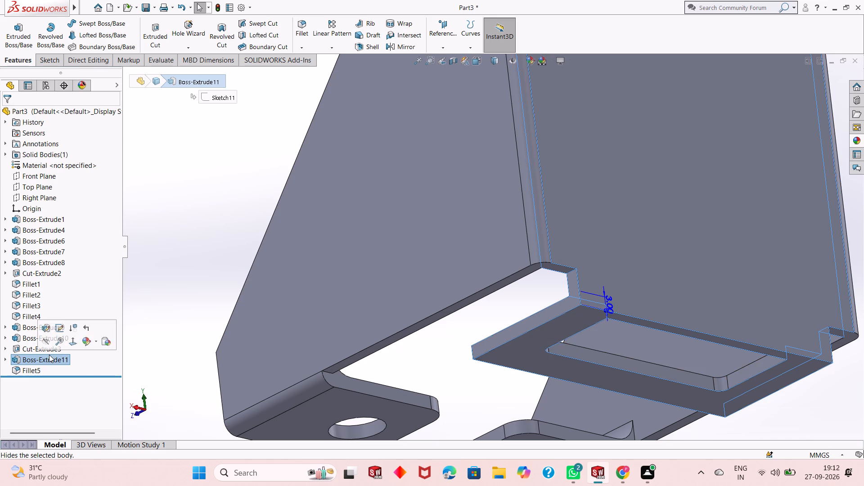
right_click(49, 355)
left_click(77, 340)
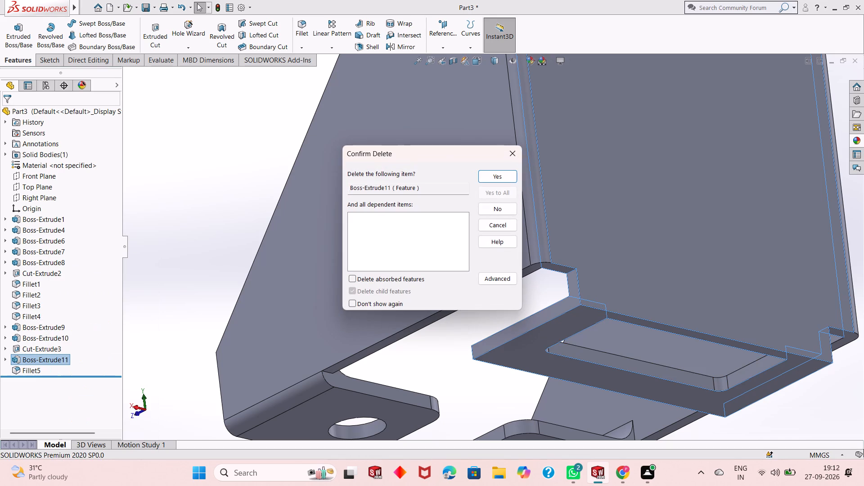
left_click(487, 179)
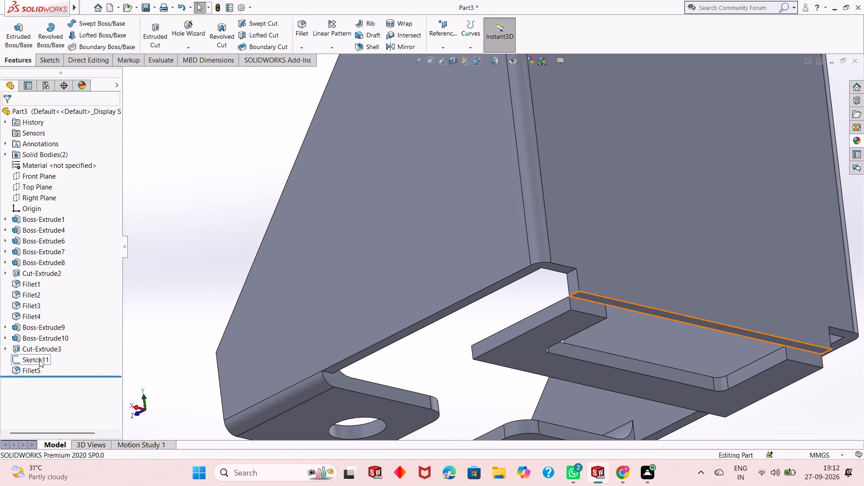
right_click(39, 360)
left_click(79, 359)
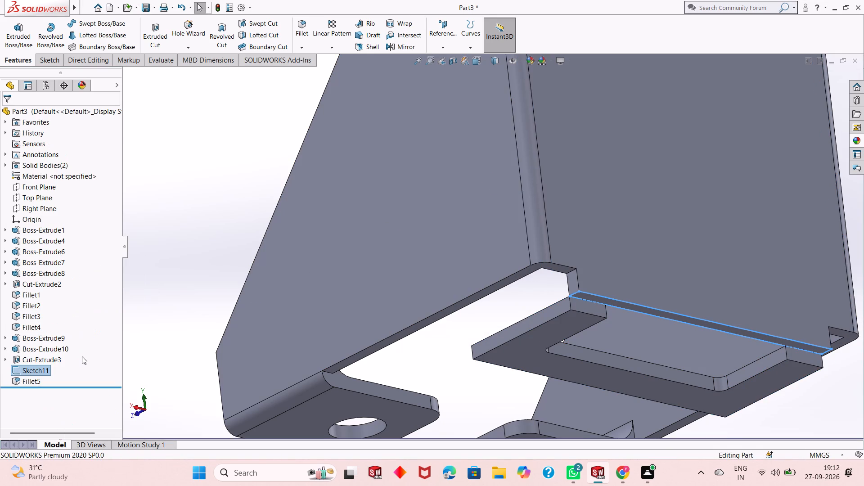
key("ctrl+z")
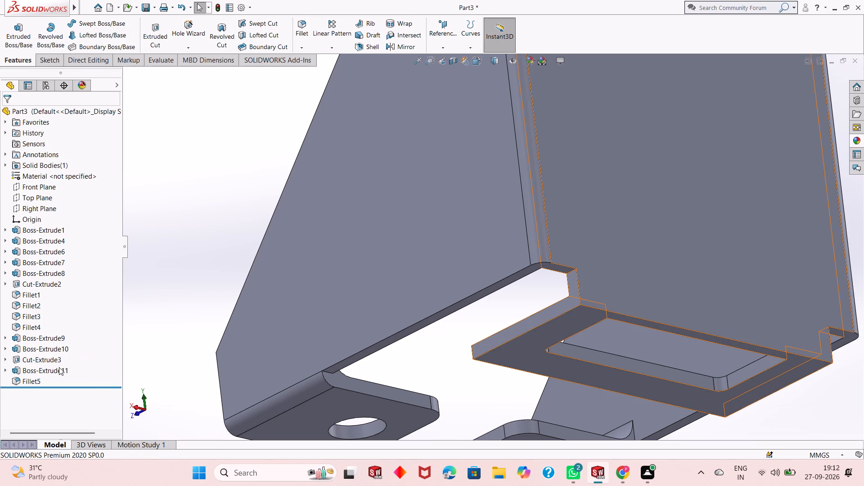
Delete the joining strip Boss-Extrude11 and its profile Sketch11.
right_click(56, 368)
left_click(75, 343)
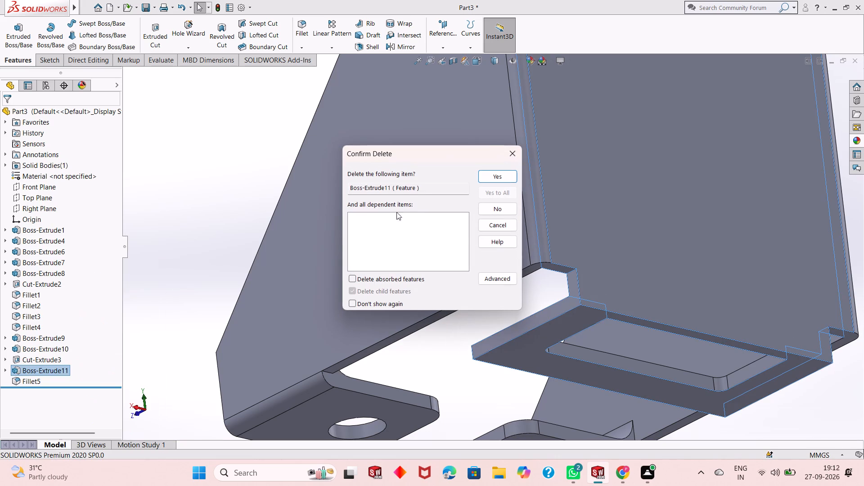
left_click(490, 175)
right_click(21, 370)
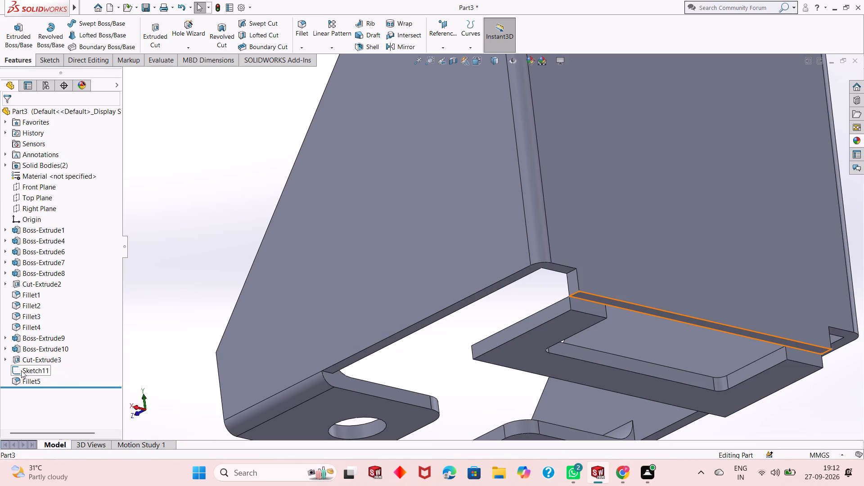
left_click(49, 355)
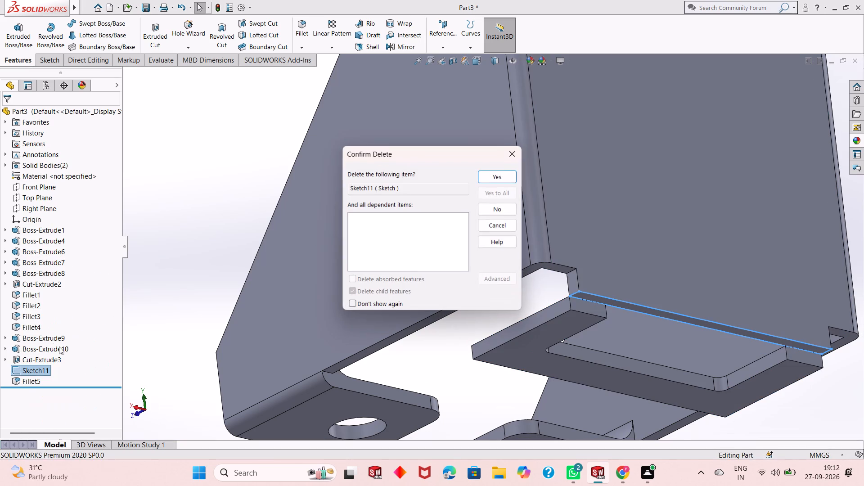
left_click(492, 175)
Examine how the bottom flange's arms sit relative to the back plate's lower edge from below, behind and the side.
scroll(465, 367, "up", 2)
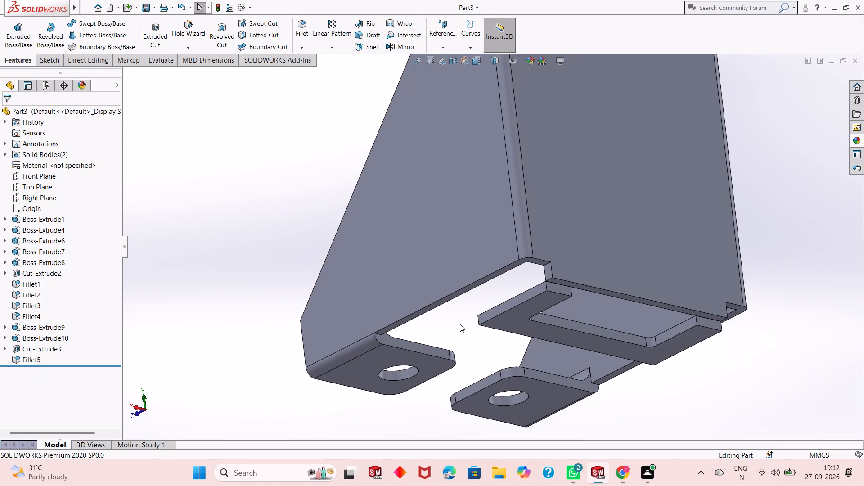
middle_click_drag(460, 324, 479, 357)
scroll(598, 261, "down", 3)
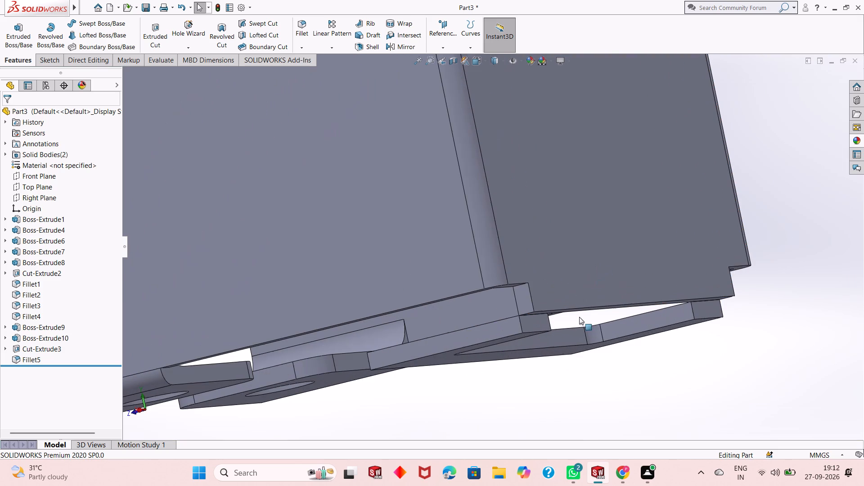
middle_click_drag(562, 366, 568, 361)
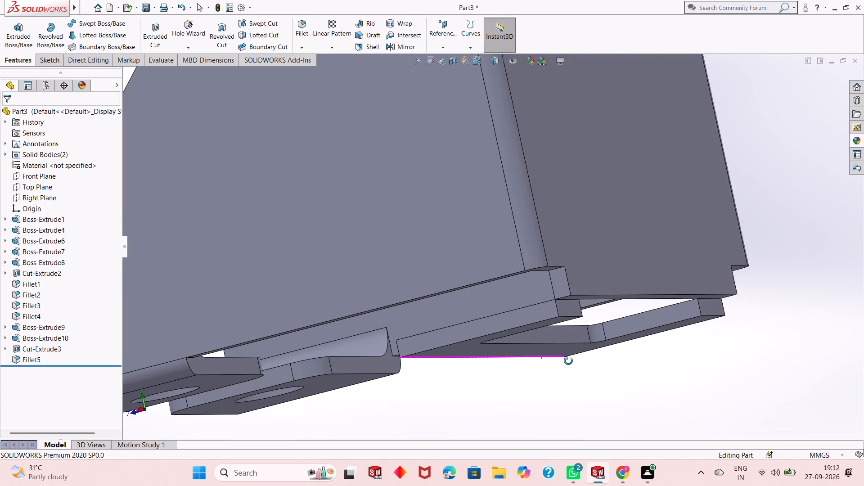
middle_click_drag(568, 361, 524, 356)
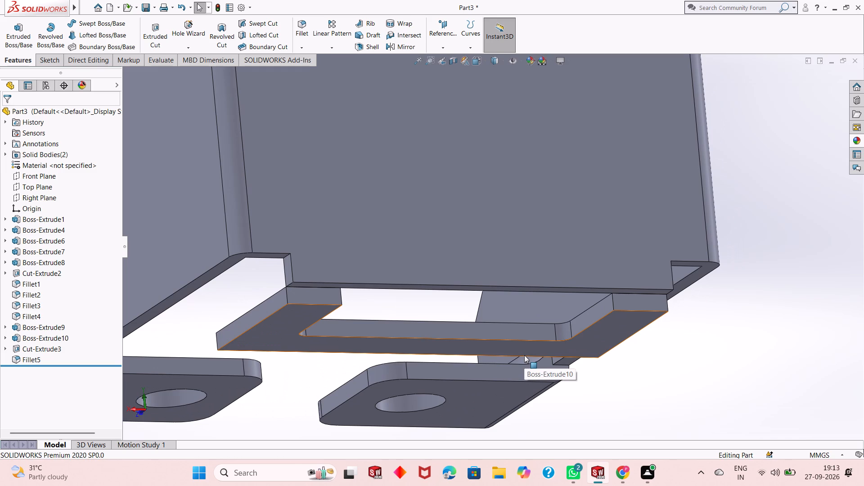
middle_click_drag(388, 304, 426, 304)
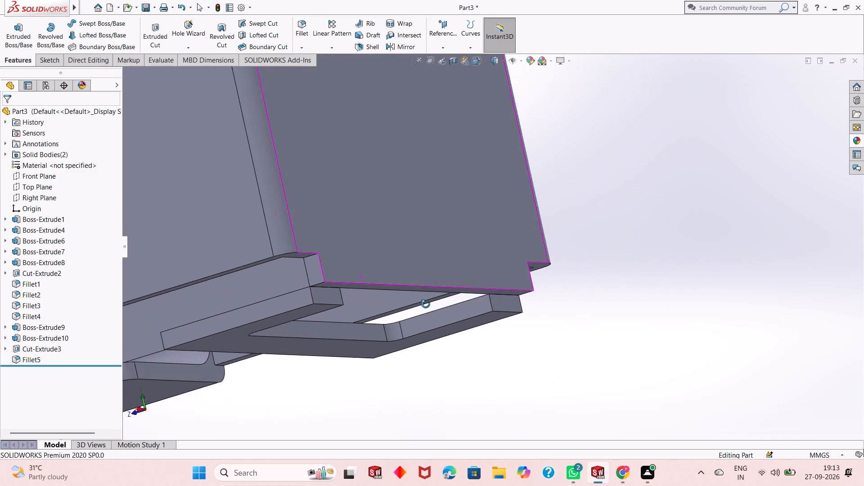
middle_click_drag(426, 304, 474, 302)
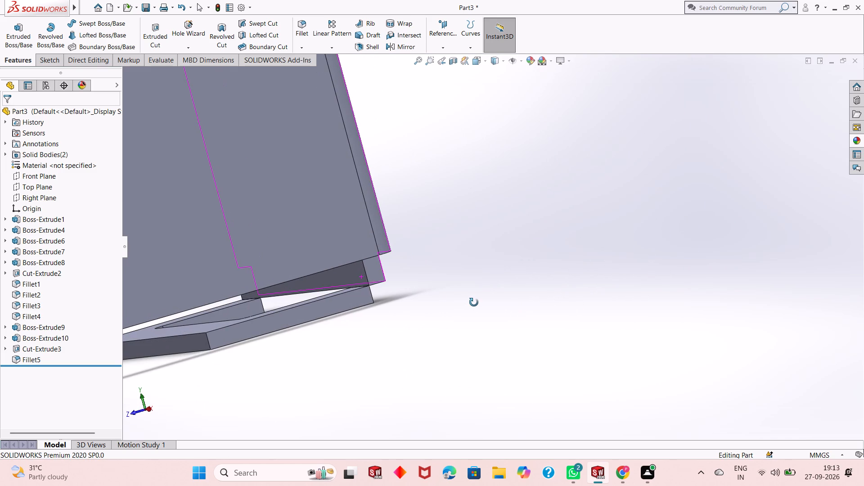
middle_click_drag(474, 302, 484, 320)
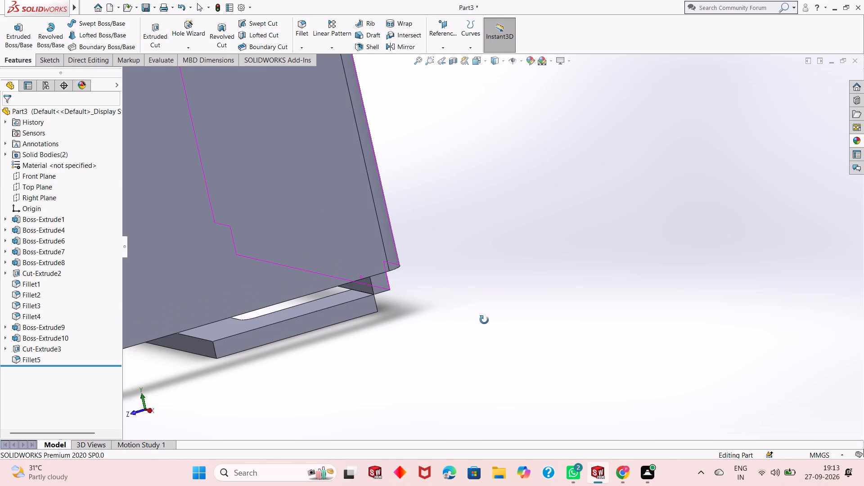
middle_click_drag(484, 320, 532, 304)
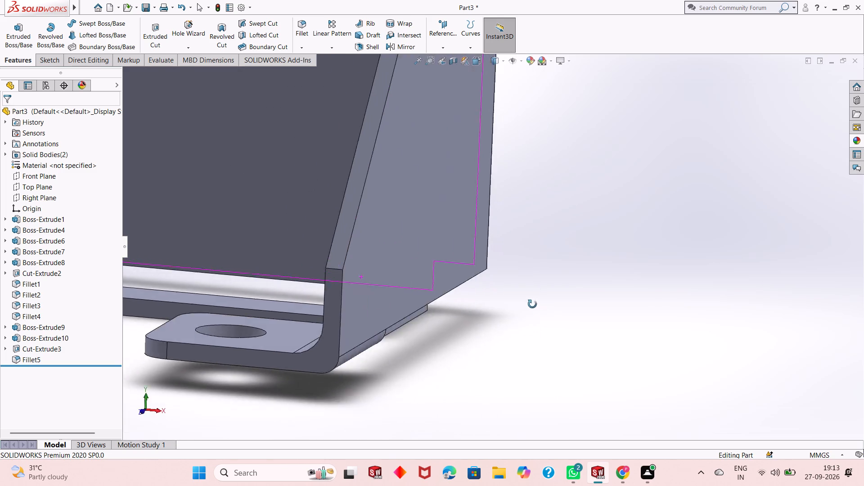
middle_click_drag(532, 304, 428, 264)
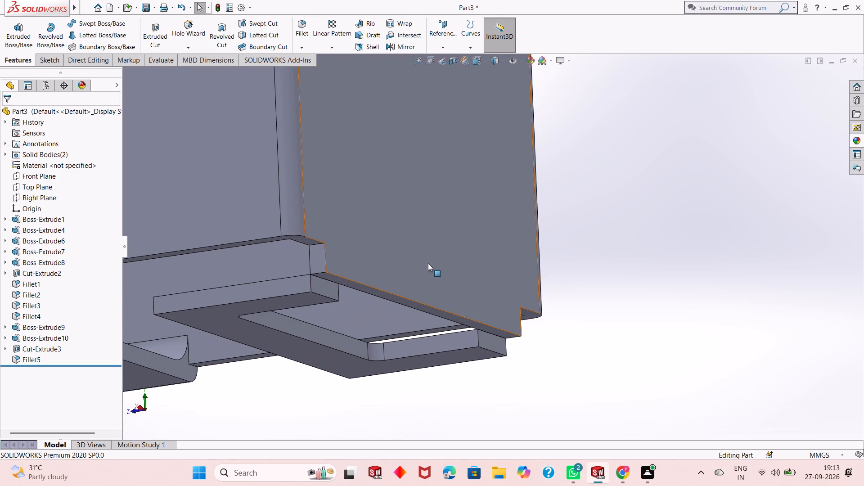
scroll(436, 293, "down", 2)
scroll(436, 296, "up", 1)
middle_click_drag(436, 295, 438, 298)
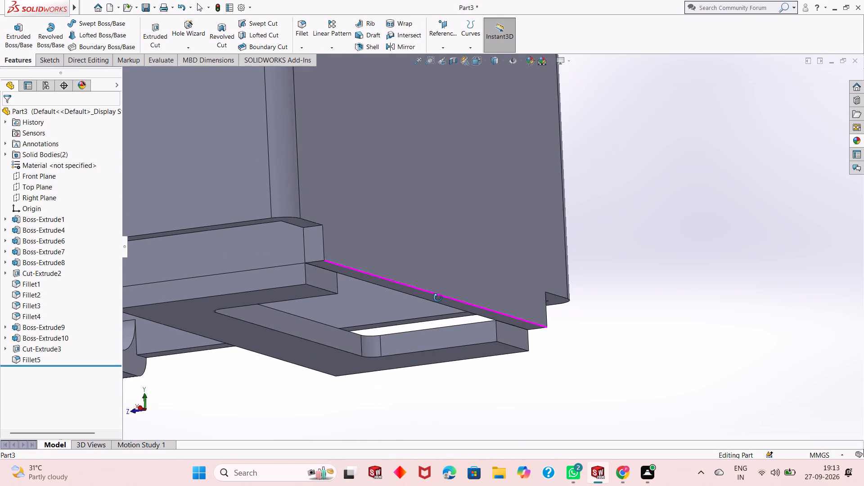
middle_click_drag(438, 298, 447, 310)
scroll(447, 309, "up", 2)
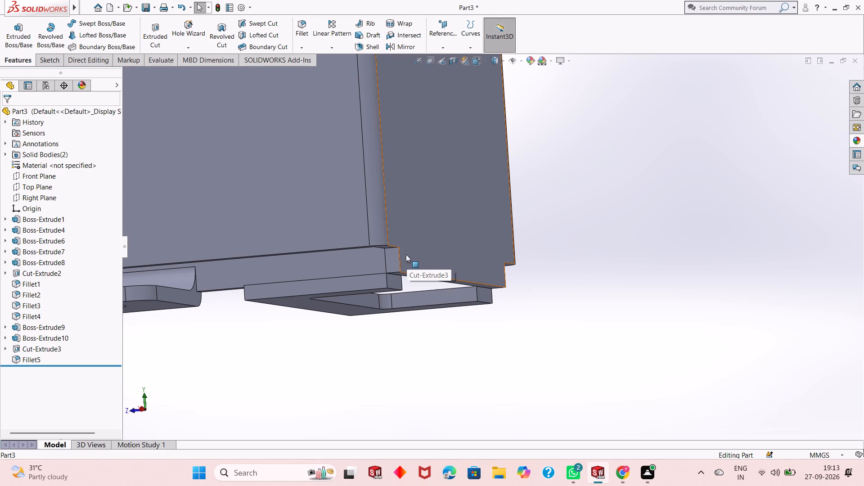
middle_click_drag(447, 254, 448, 257)
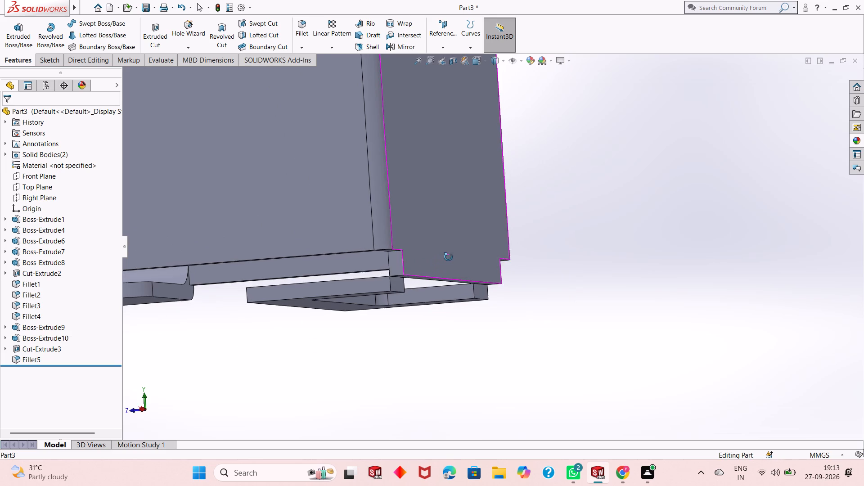
middle_click_drag(448, 257, 456, 259)
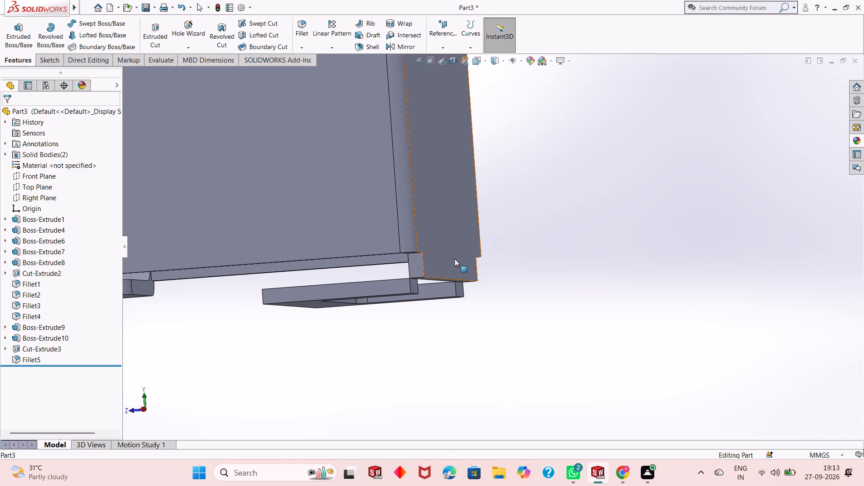
scroll(459, 286, "down", 1)
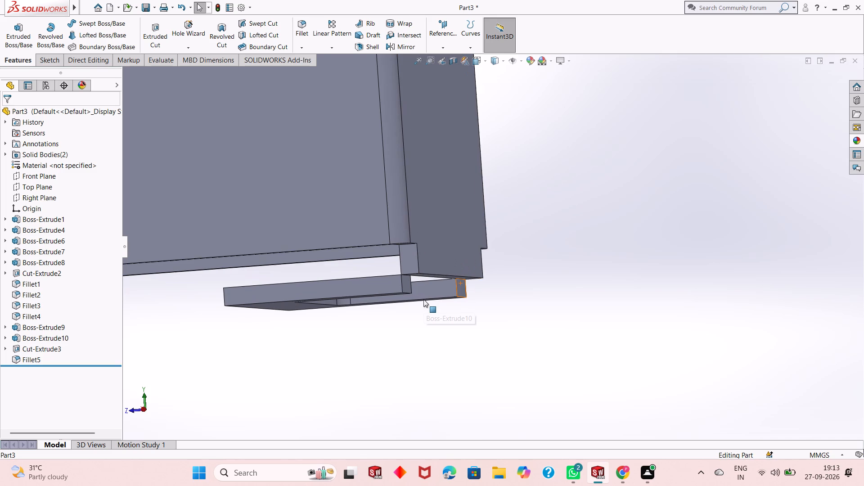
Undo all the bottom flange work, including its joining strip, cutout and corner fillet, back to Fillet4.
key("ctrl+z")
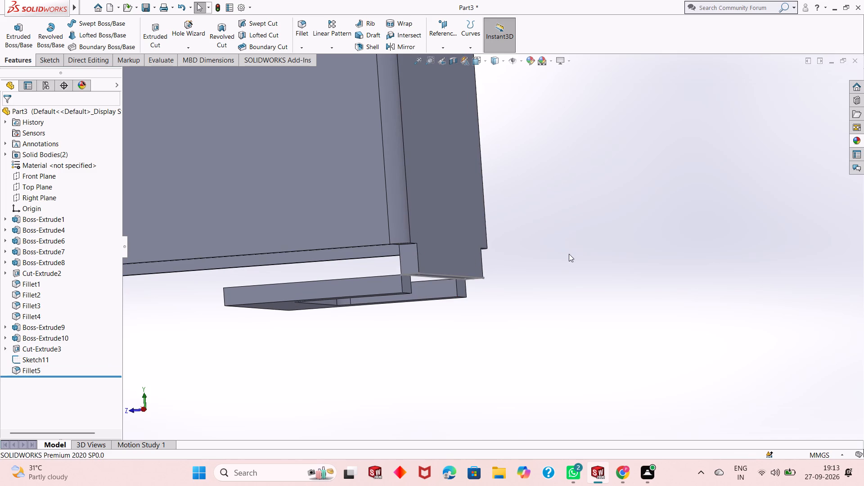
key("ctrl+z")
key("ctrl+z")
key("ctrl+z")
key("ctrl+z")
key("ctrl+z")
key("ctrl+z")
key("ctrl+z")
key("ctrl+z")
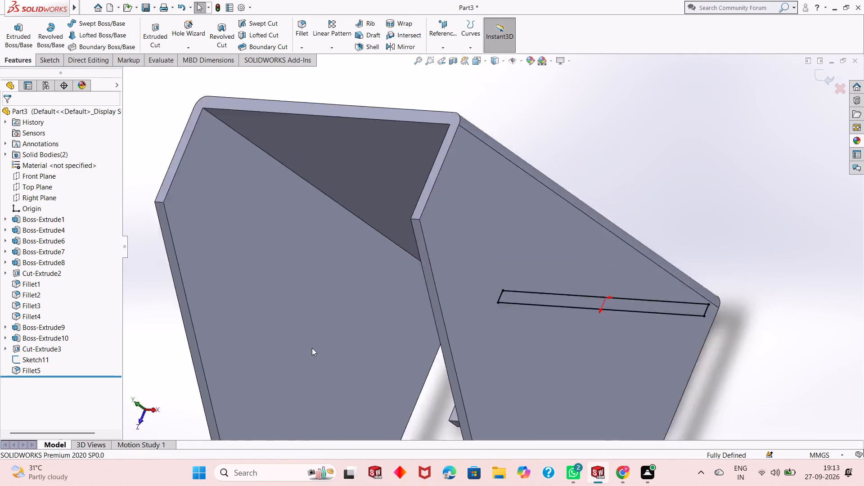
key("ctrl+z")
key("ctrl+z")
key("ctrl+z")
key("ctrl+z")
key("ctrl+z")
key("ctrl+z")
key("ctrl+z")
key("ctrl+z")
key("ctrl+z")
key("ctrl+z")
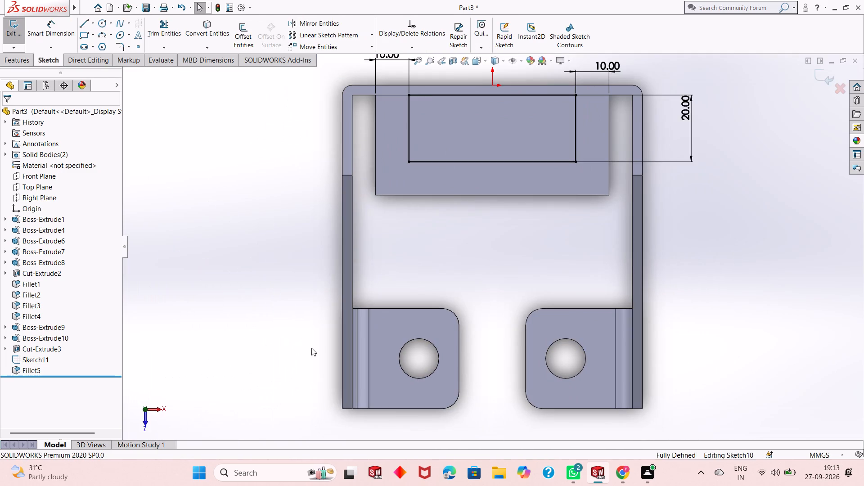
key("ctrl+z")
key("ctrl+z")
key("ctrl+z")
key("ctrl+z")
key("ctrl+z")
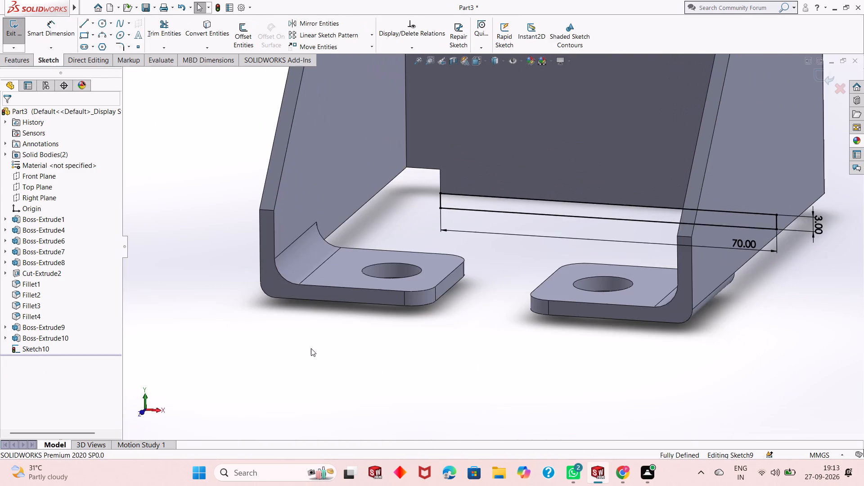
key("ctrl+z")
key("ctrl+z")
key("ctrl+z")
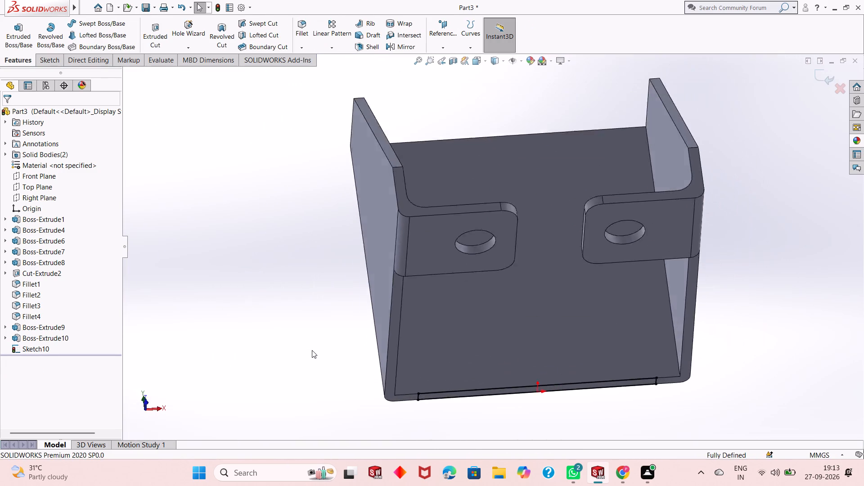
key("ctrl+z")
key("ctrl+z")
key("ctrl+z")
key("ctrl+z")
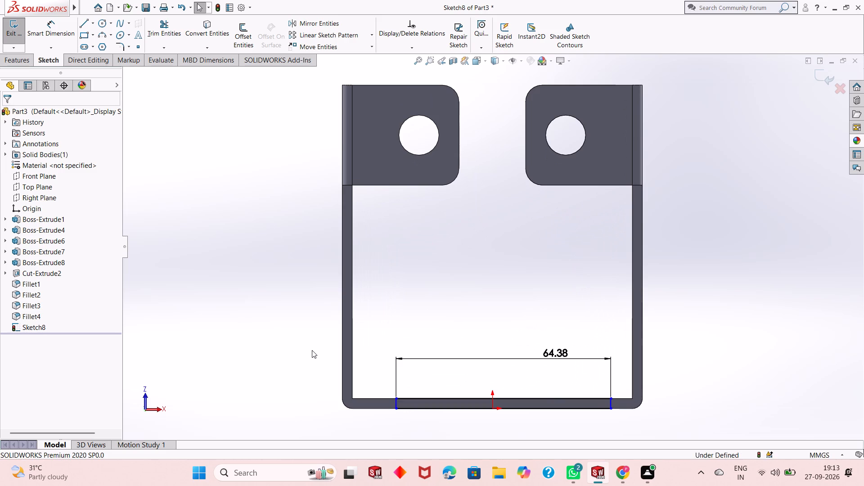
key("ctrl+z")
key("ctrl+z")
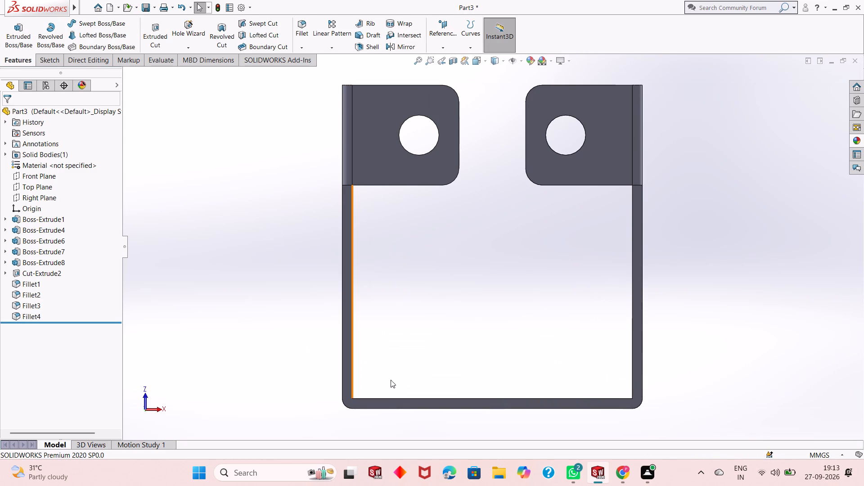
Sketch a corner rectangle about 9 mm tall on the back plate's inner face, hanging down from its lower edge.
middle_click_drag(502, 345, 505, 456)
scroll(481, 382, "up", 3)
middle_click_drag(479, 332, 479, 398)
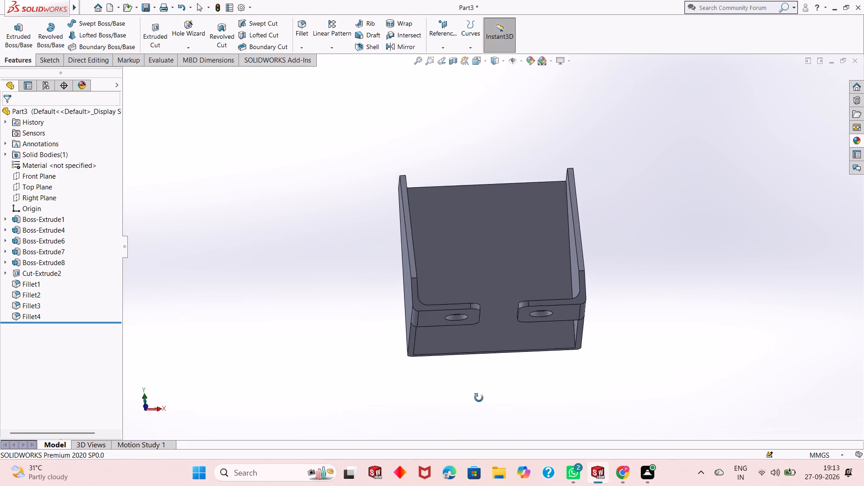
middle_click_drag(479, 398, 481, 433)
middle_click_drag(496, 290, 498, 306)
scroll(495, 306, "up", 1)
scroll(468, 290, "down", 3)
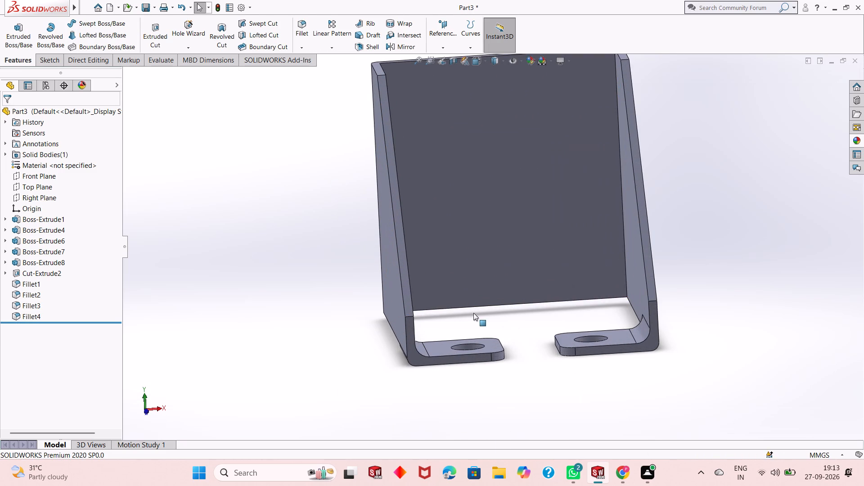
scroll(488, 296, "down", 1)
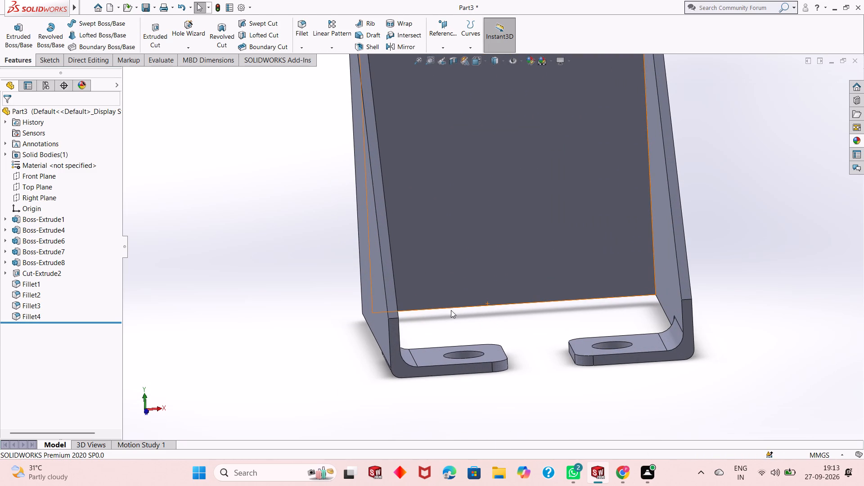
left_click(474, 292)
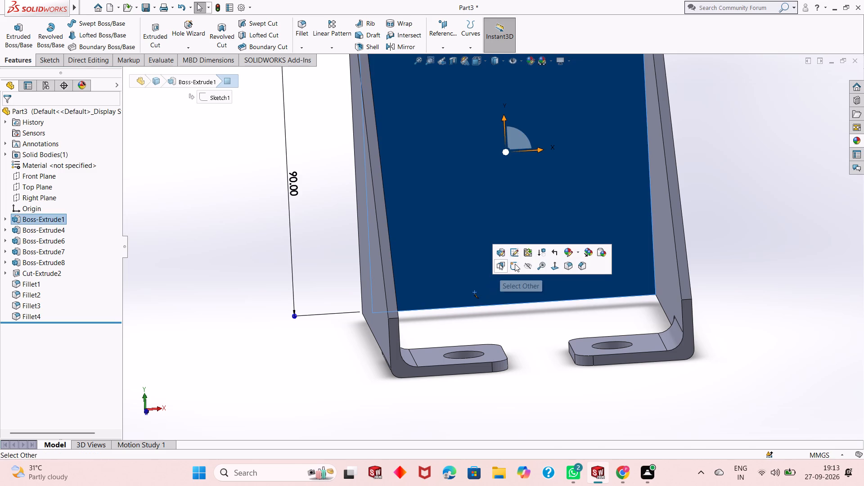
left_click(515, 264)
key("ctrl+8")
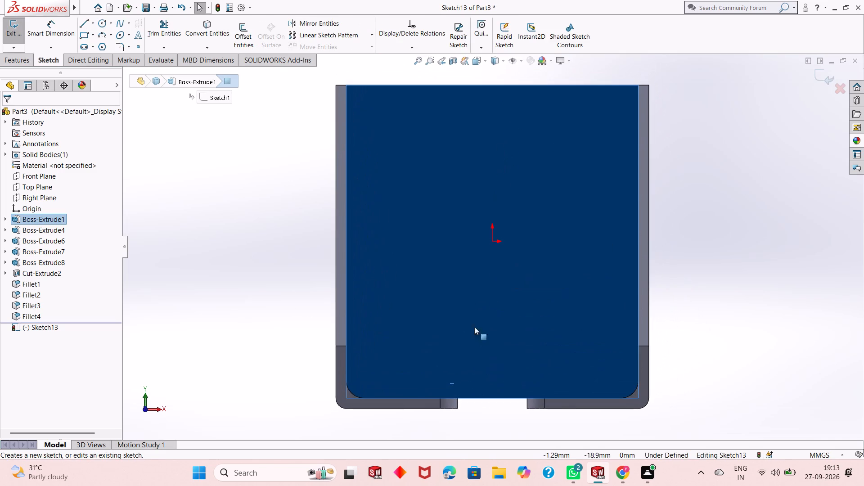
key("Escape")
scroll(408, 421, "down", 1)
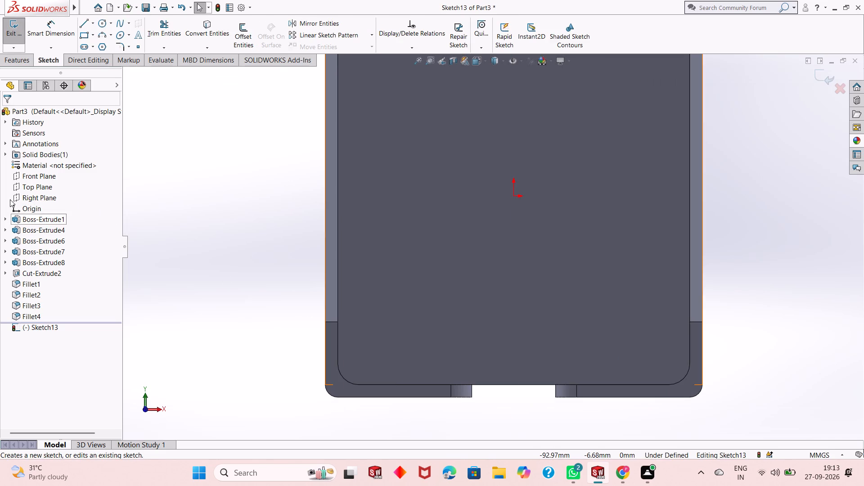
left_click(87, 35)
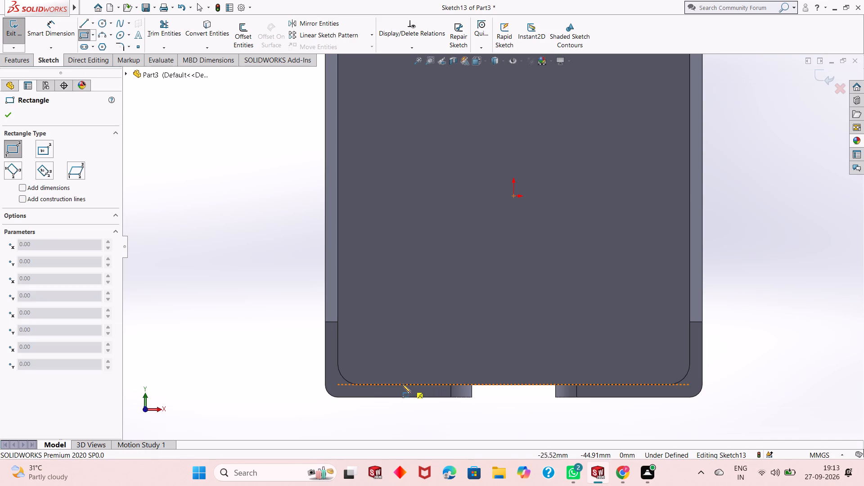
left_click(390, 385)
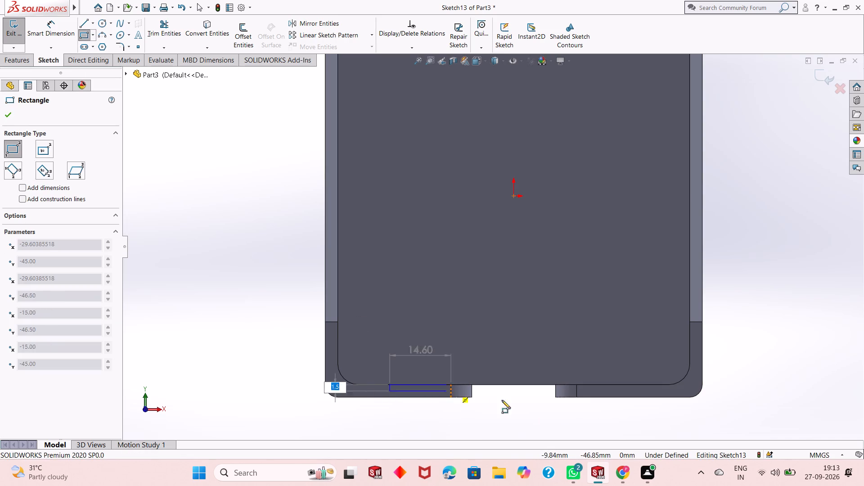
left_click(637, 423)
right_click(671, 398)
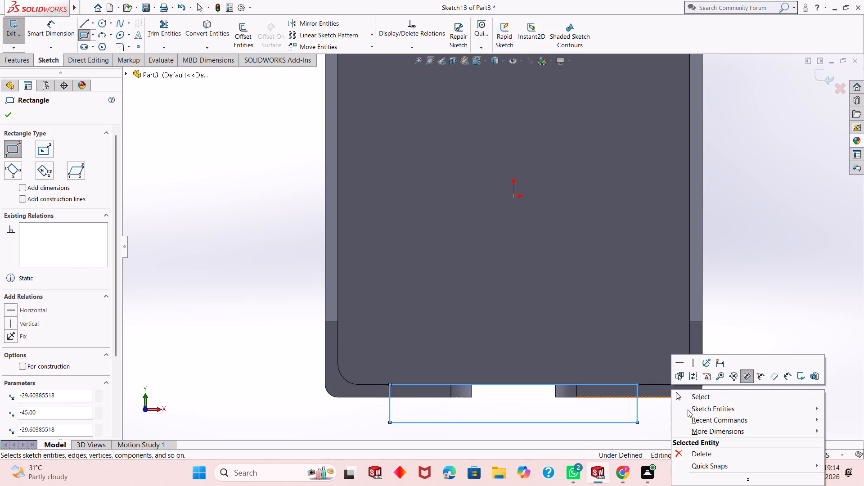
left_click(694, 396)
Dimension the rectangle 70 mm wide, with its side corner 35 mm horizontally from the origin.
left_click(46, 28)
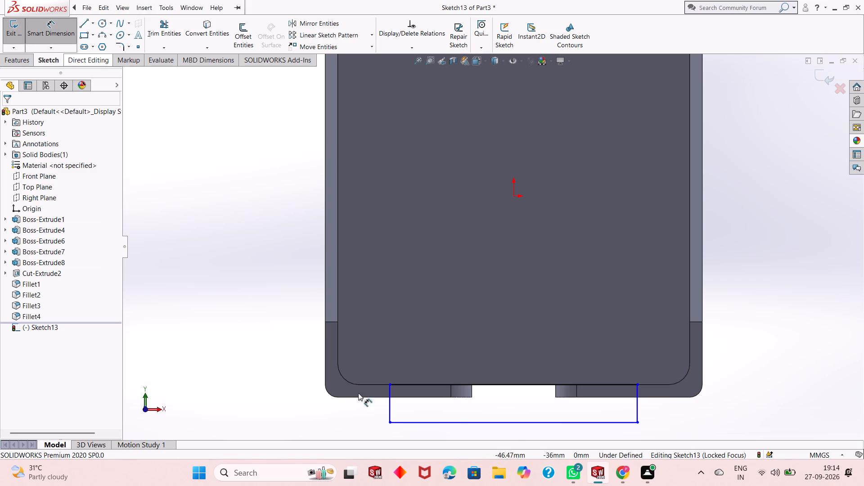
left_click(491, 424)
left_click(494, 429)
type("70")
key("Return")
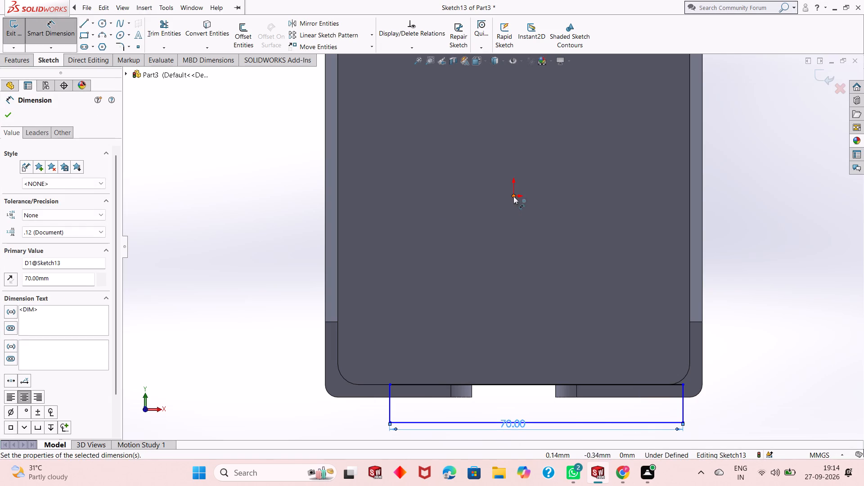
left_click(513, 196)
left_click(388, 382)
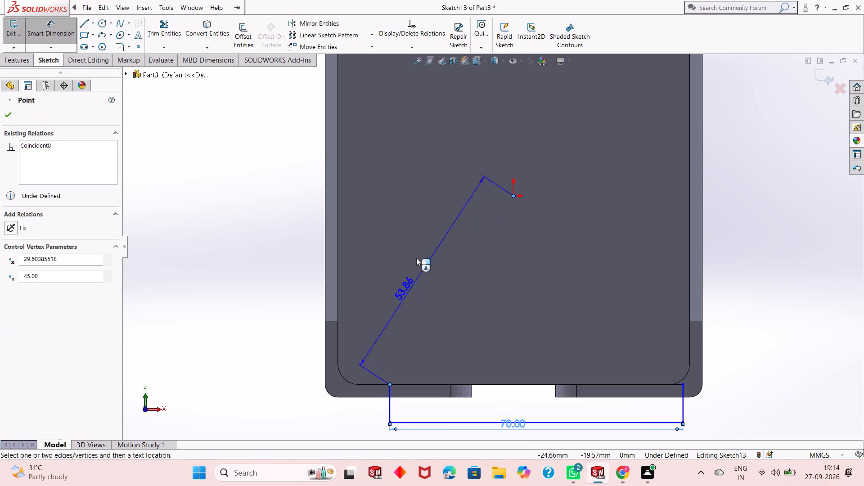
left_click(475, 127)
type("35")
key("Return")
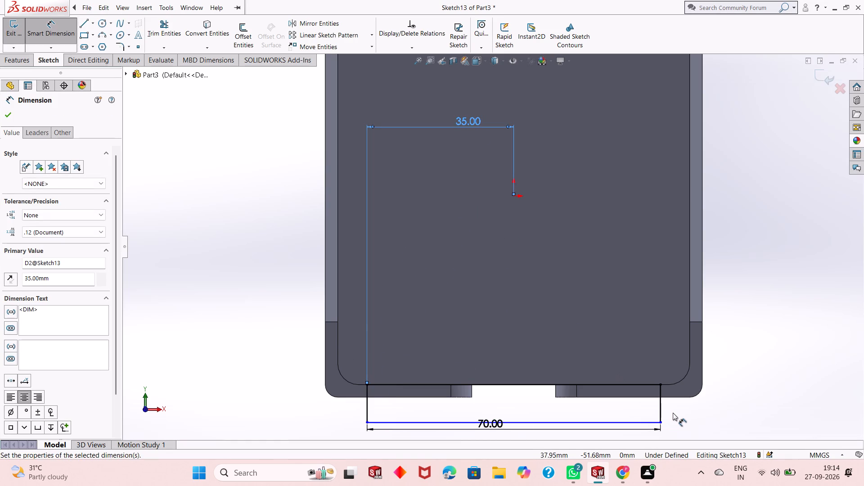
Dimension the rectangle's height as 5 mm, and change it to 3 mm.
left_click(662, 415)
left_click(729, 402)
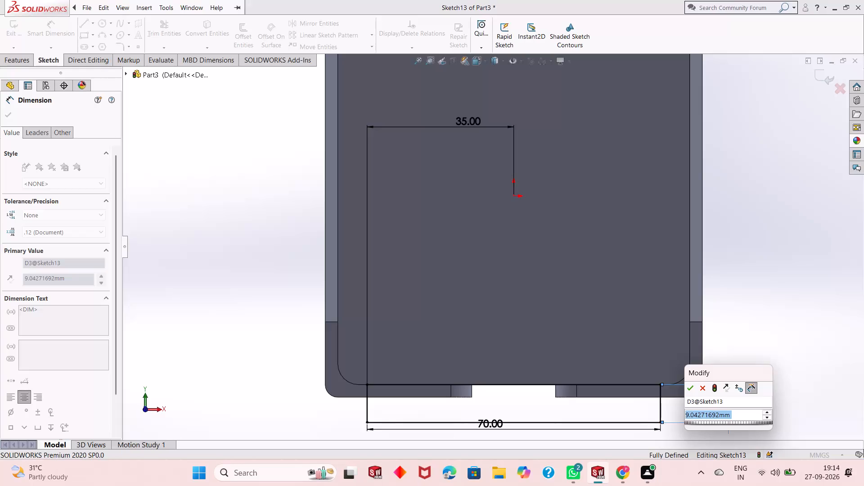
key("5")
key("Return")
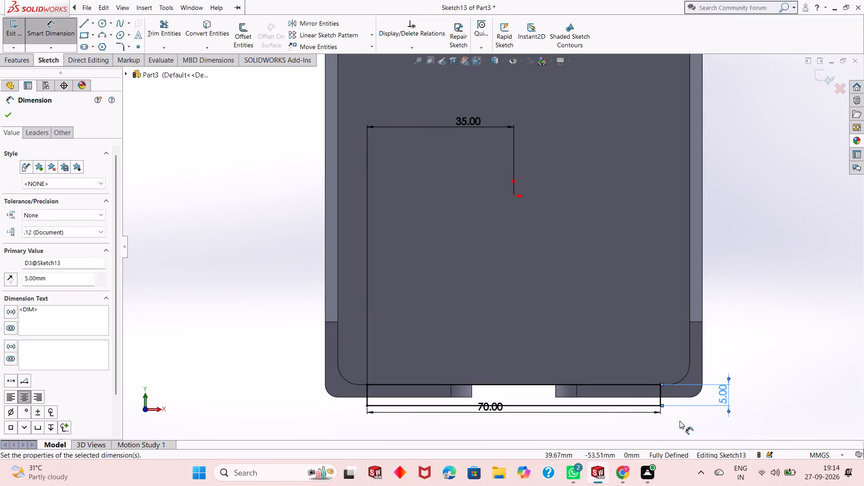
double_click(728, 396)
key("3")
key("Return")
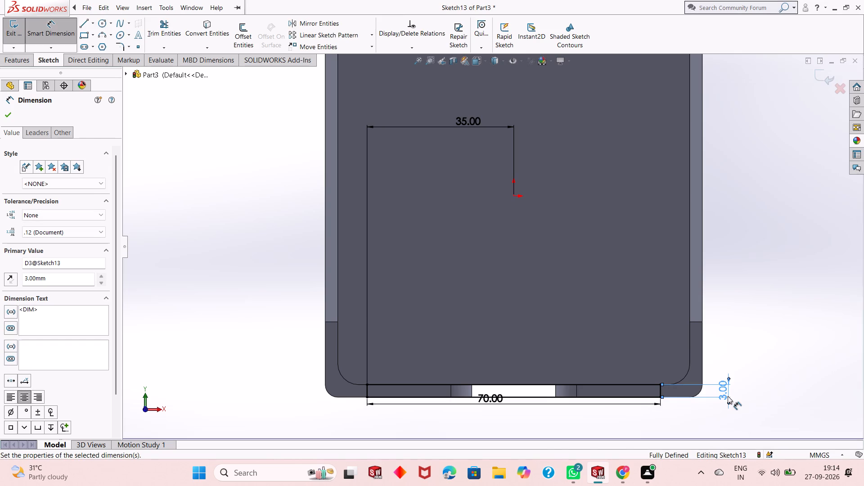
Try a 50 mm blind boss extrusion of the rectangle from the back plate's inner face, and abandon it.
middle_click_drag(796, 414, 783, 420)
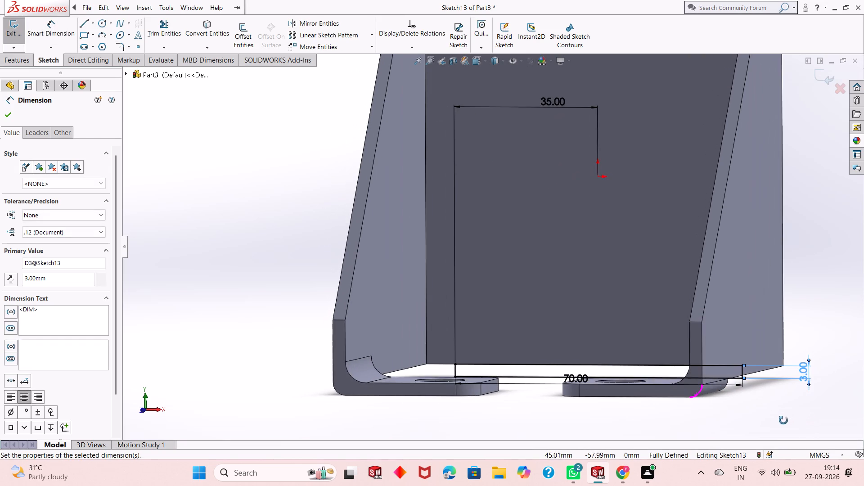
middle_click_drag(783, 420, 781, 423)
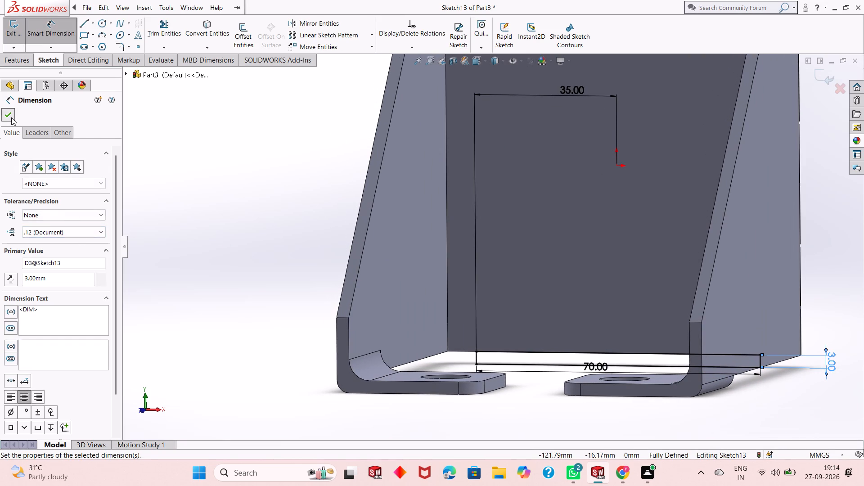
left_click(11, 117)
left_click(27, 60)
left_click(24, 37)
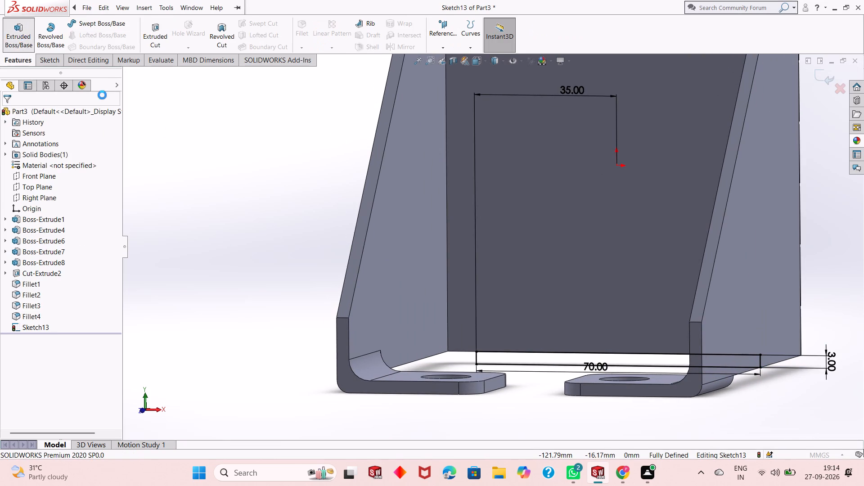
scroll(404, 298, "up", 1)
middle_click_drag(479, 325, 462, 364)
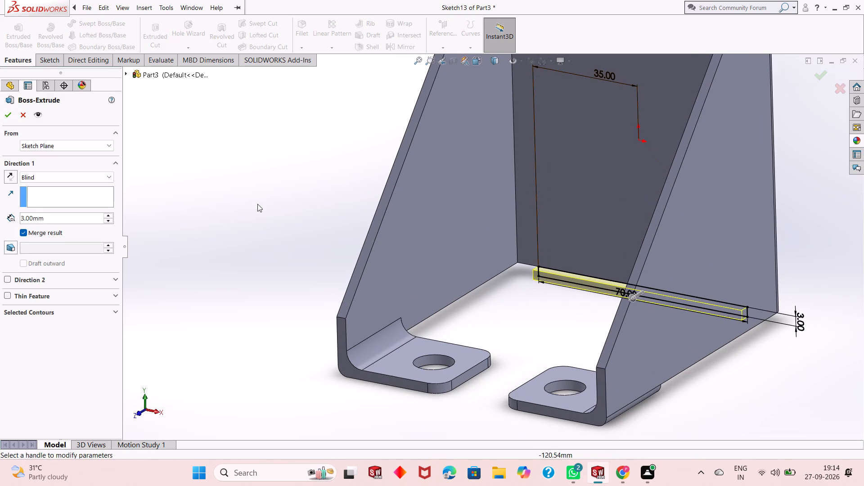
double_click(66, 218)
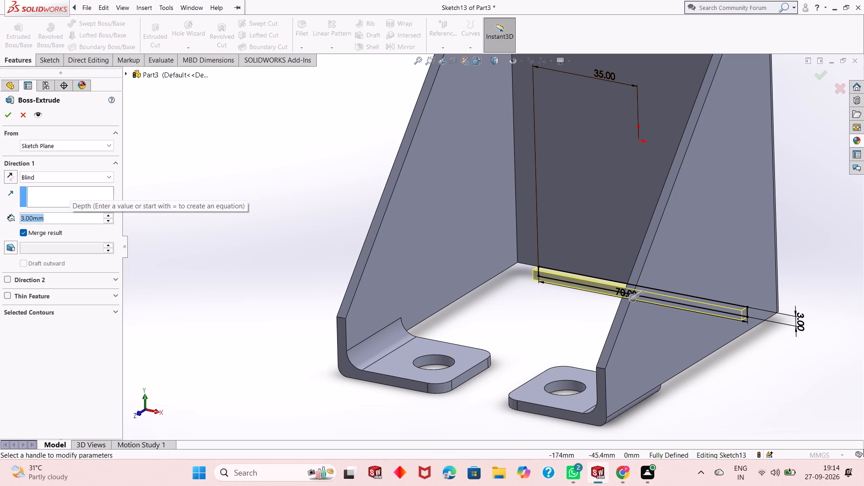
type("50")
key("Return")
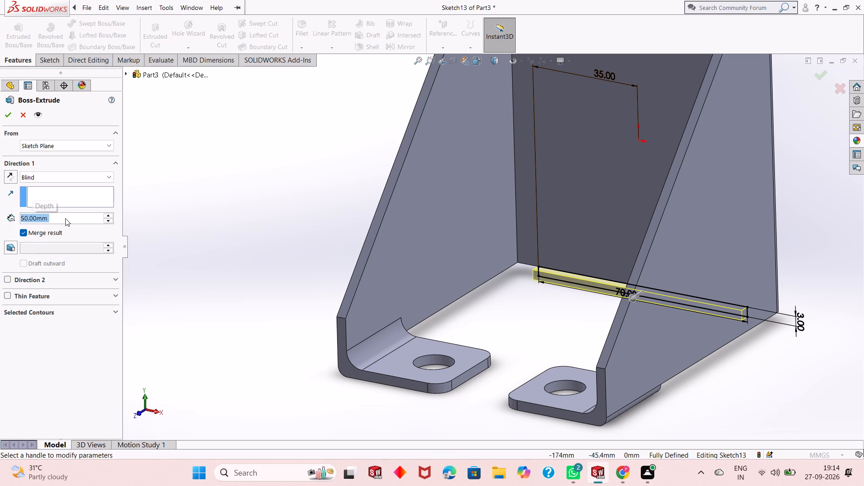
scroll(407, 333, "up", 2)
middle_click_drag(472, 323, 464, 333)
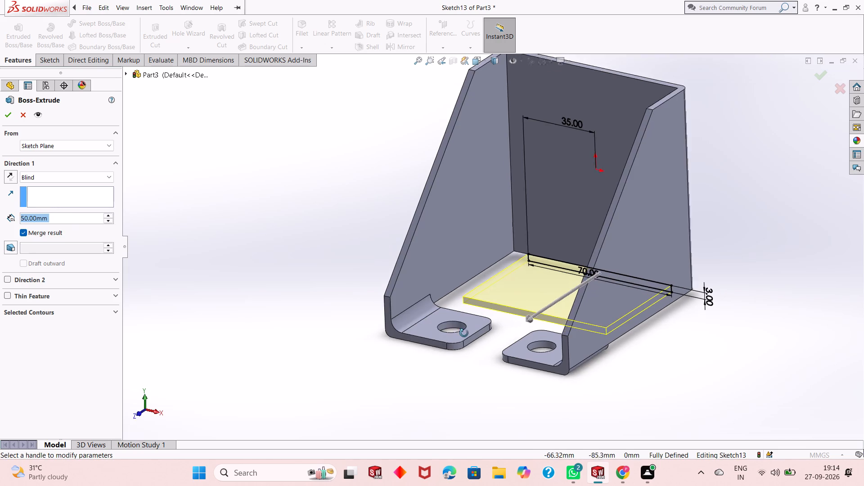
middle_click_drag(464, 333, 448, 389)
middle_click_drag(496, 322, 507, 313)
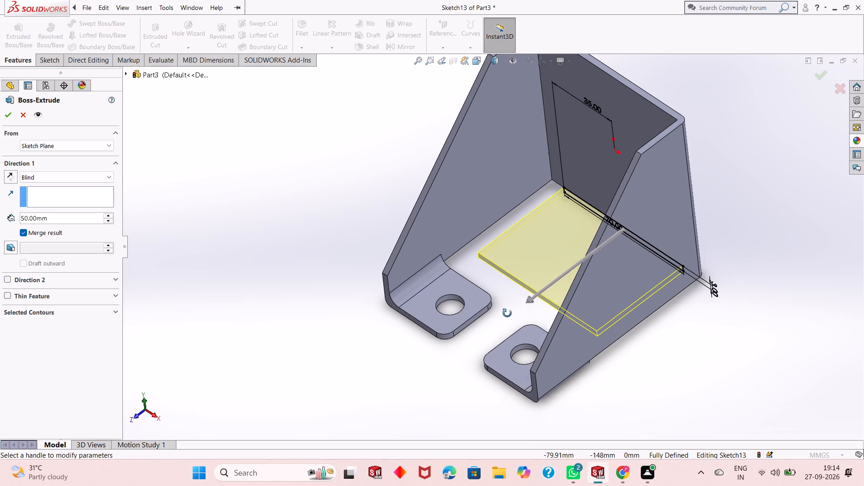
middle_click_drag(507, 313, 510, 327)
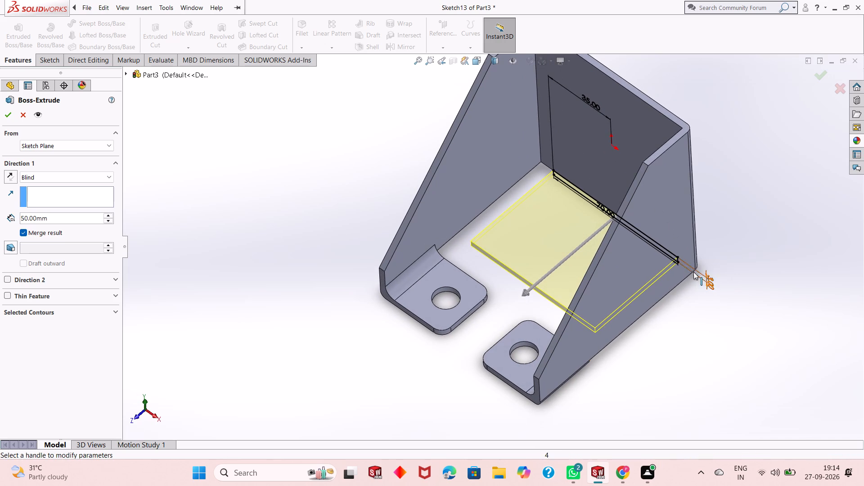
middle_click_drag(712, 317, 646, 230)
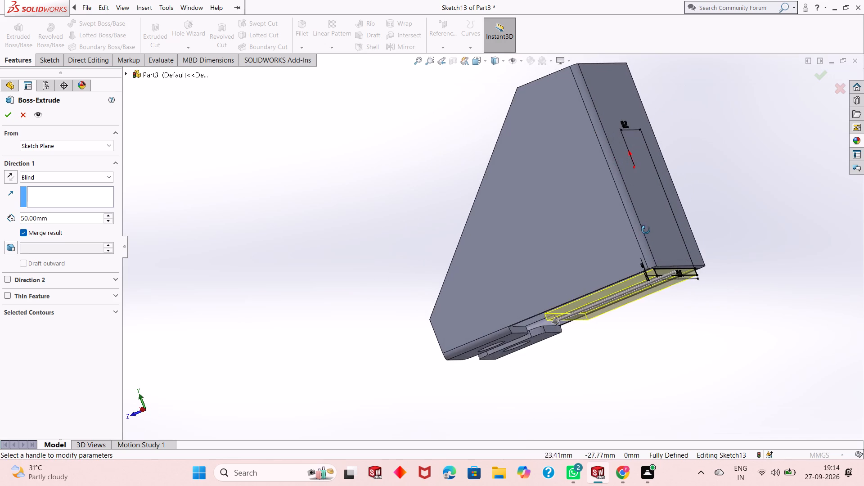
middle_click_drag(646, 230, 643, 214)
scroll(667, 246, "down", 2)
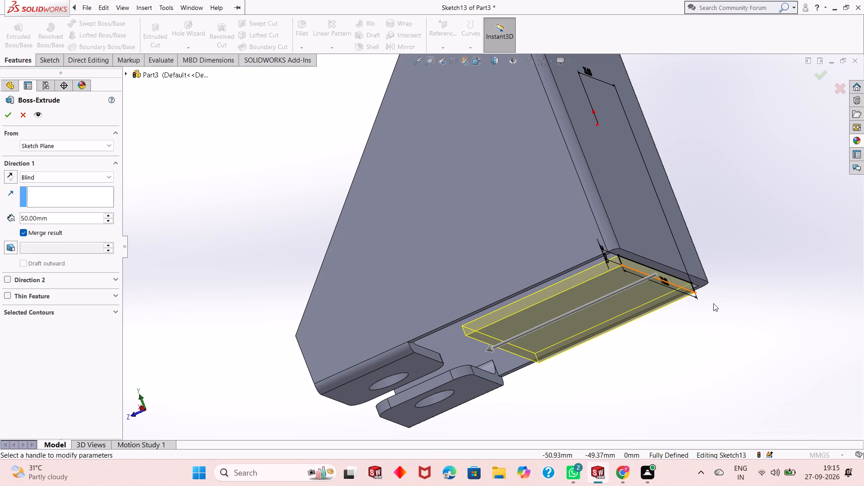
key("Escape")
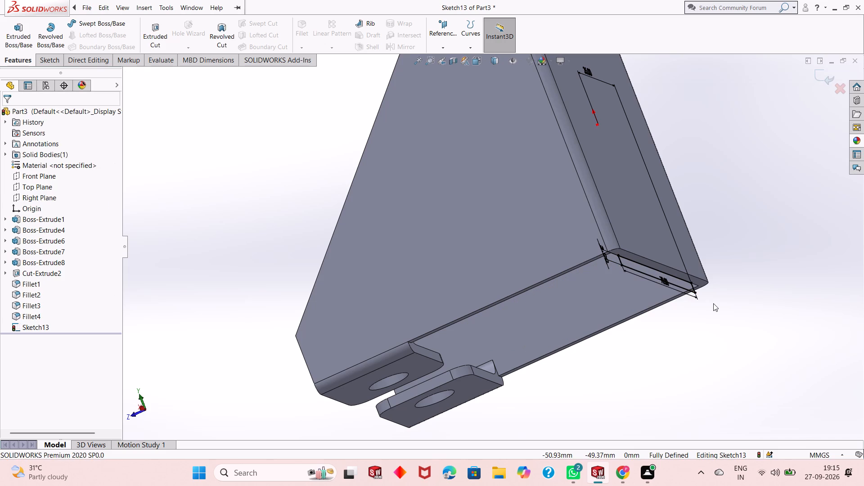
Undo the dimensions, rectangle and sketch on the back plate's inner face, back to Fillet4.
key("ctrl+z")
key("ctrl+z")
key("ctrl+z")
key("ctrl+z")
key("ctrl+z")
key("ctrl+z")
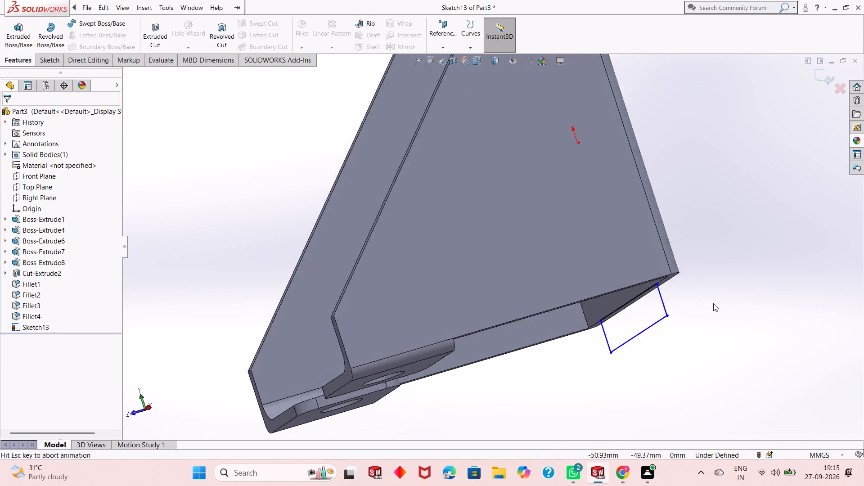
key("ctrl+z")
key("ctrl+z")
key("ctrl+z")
Sketch a corner rectangle about 61 by 7 mm on the back plate's outer face, hanging below its bottom edge.
middle_click_drag(625, 404, 490, 396)
scroll(478, 346, "up", 3)
middle_click_drag(818, 354, 818, 354)
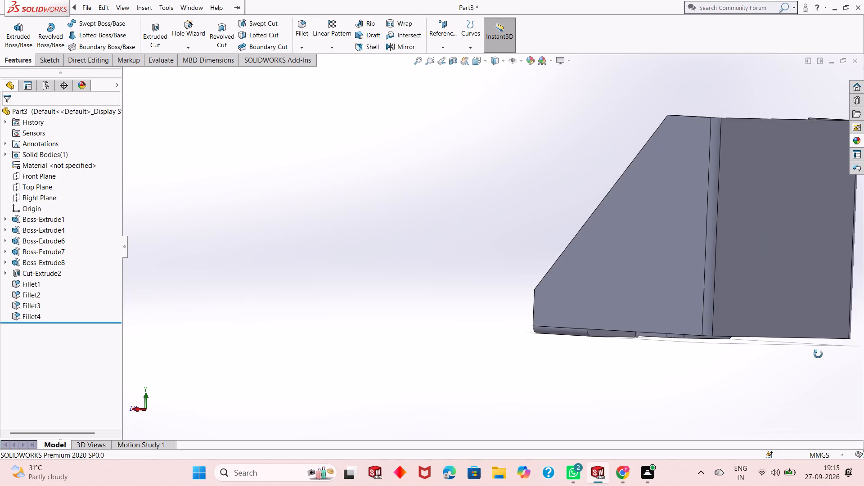
middle_click_drag(818, 354, 785, 355)
left_click(742, 321)
left_click(764, 295)
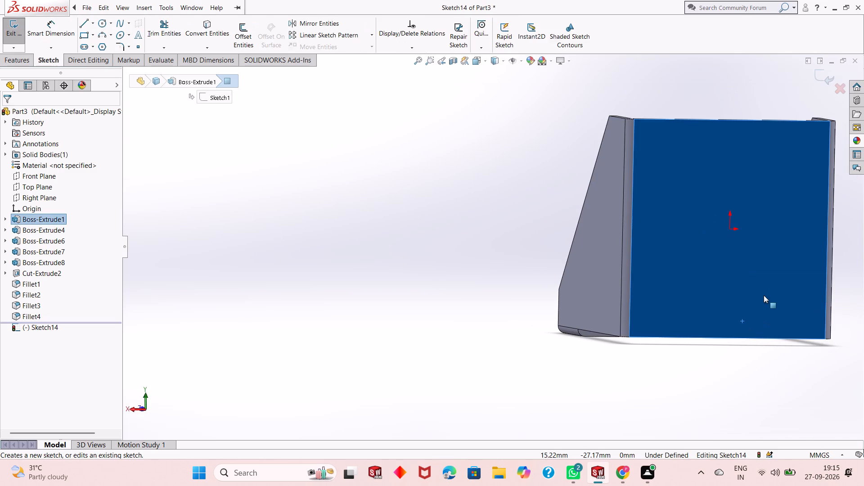
key("ctrl+8")
key("Escape")
key("Escape")
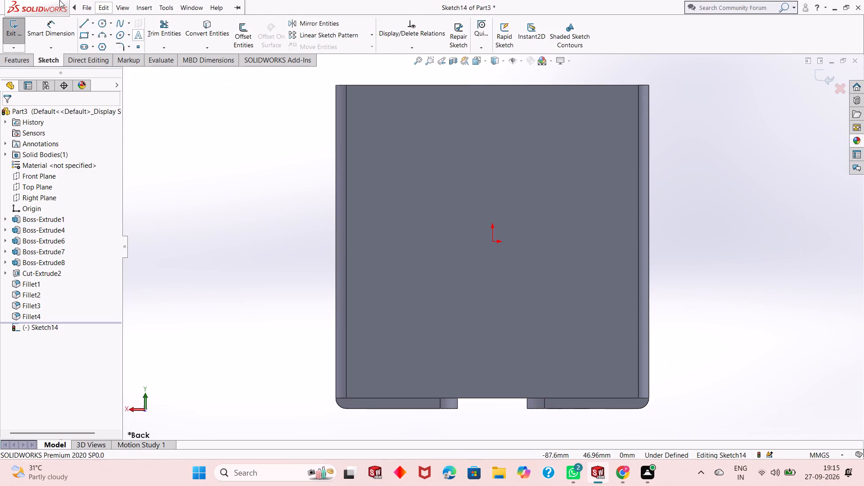
left_click(306, 193)
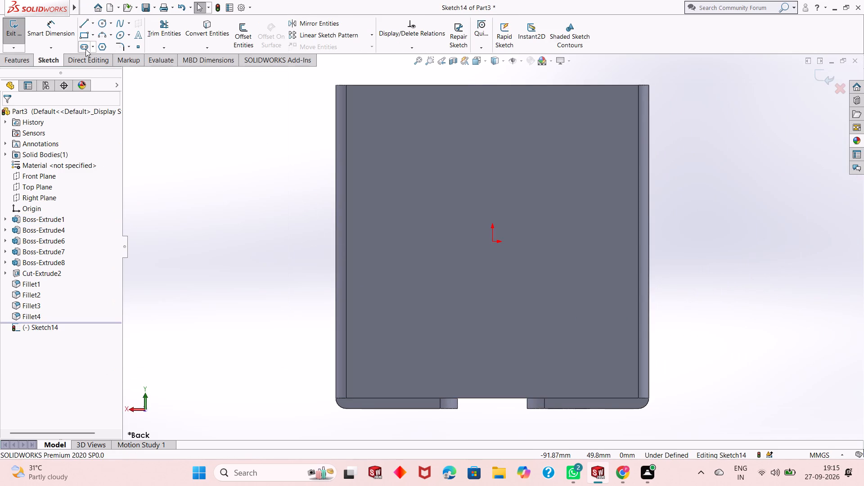
left_click(82, 32)
left_click(394, 399)
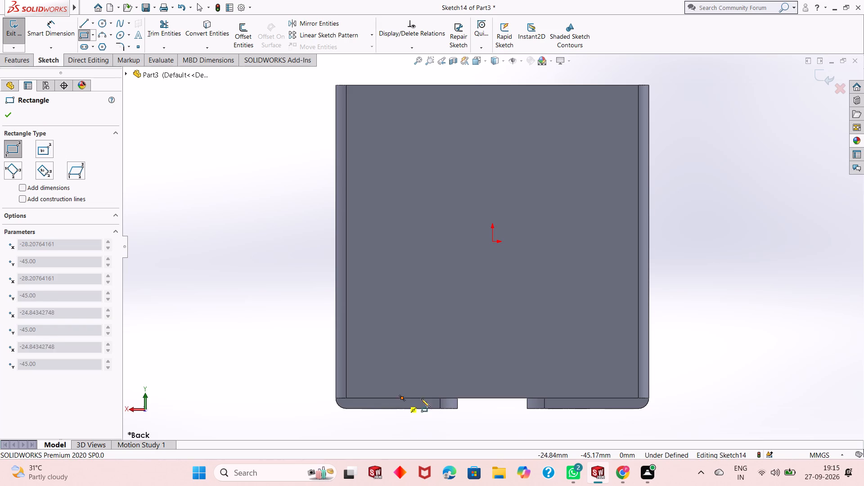
left_click(606, 422)
right_click(717, 339)
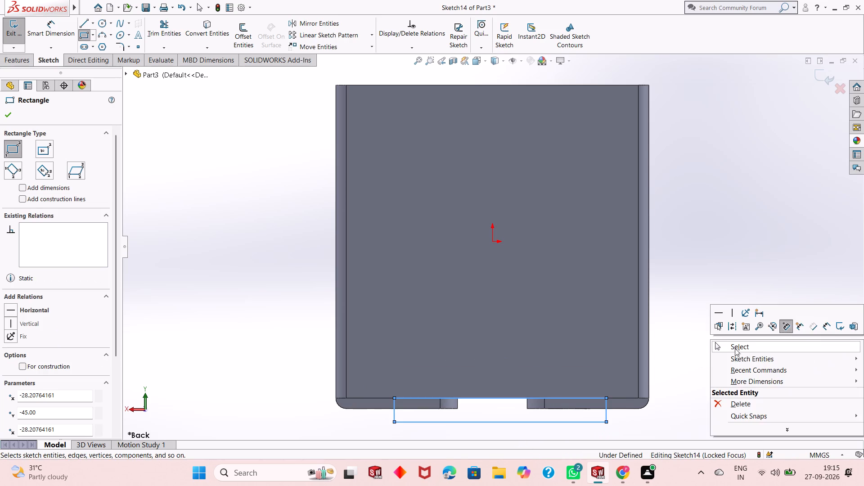
left_click(736, 346)
Dimension the rectangle 70 mm wide, with its upper side corner 35 mm horizontally from the origin.
left_click(61, 31)
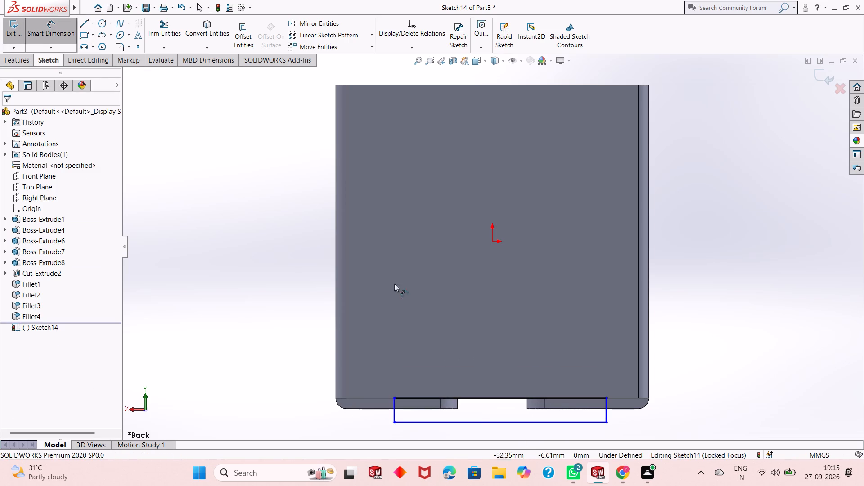
left_click(482, 422)
left_click(493, 432)
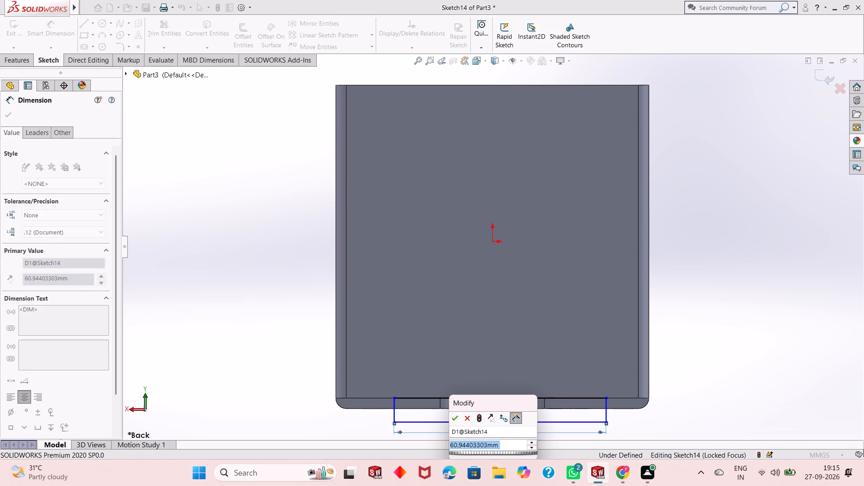
type("70")
key("Return")
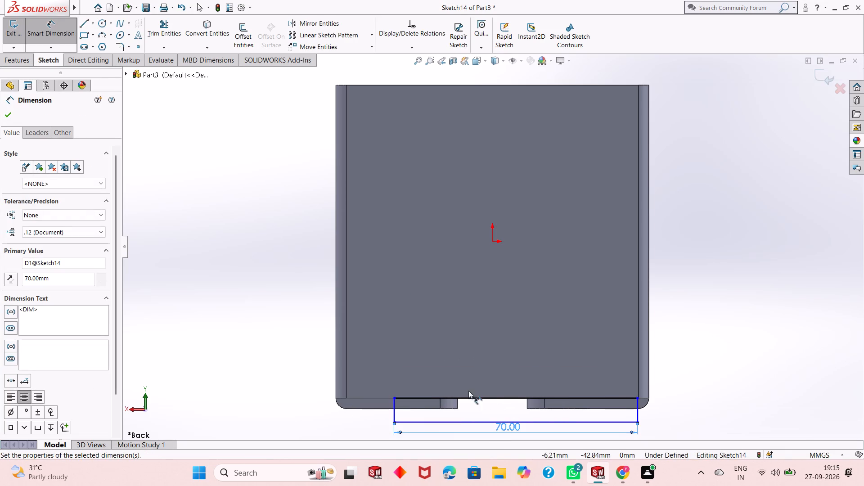
left_click(396, 396)
left_click(492, 243)
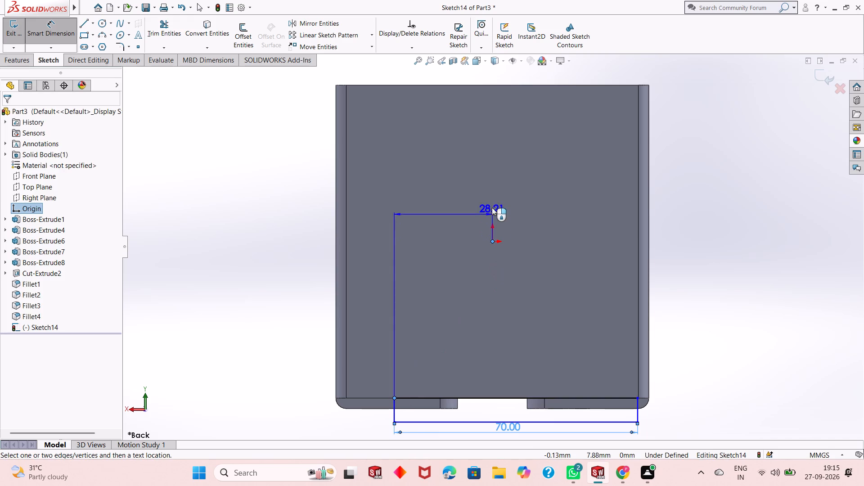
left_click(492, 191)
type("35")
key("Return")
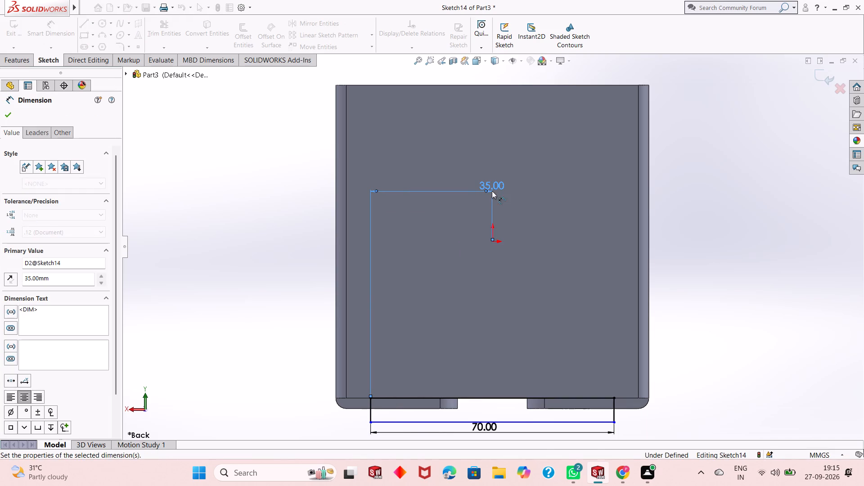
Dimension the rectangle's height as 3 mm.
left_click(614, 414)
left_click(672, 402)
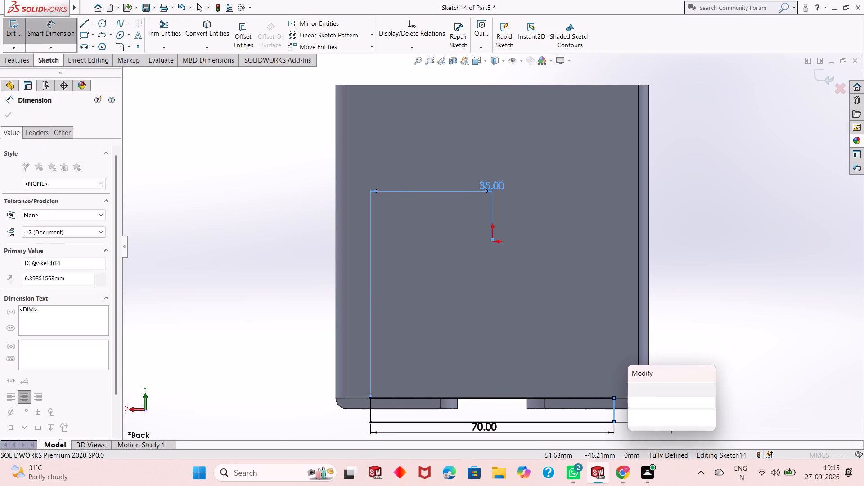
key("3")
key("Return")
right_click(671, 253)
left_click(682, 277)
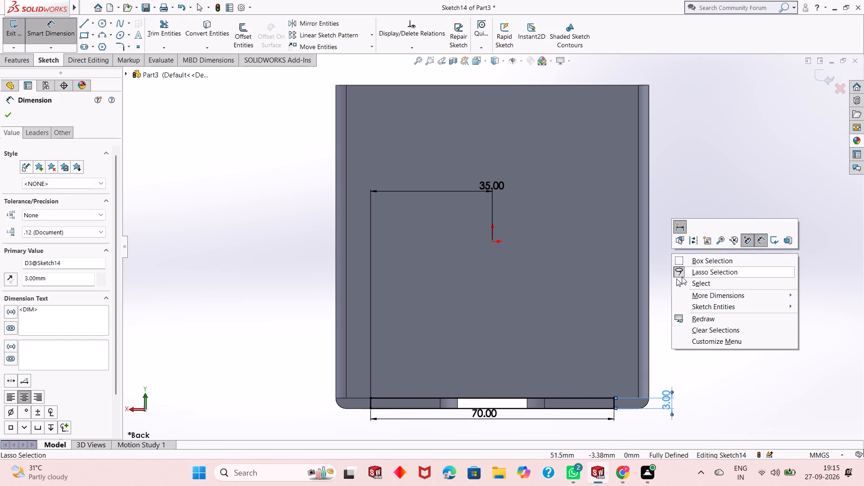
right_click(679, 260)
left_click(685, 276)
right_click(685, 273)
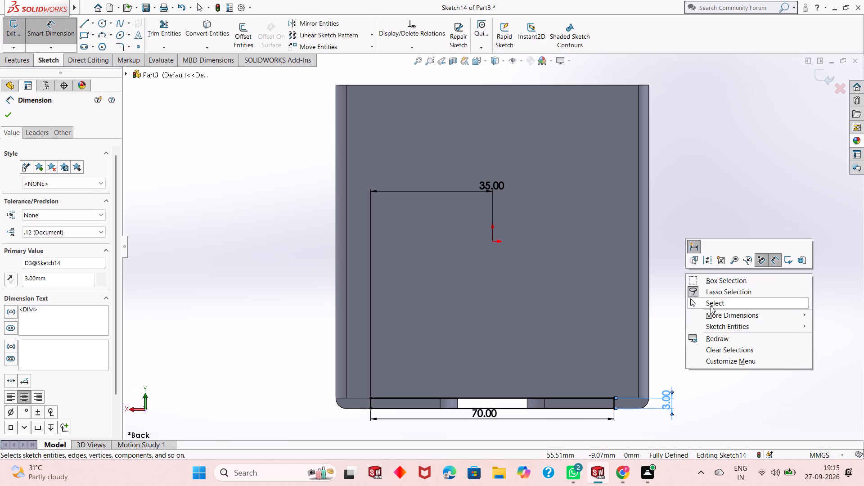
left_click(711, 306)
Extrude the rectangle as a 50 mm blind boss, reversed to run under the bracket toward the holed tabs, with merged result.
scroll(480, 361, "up", 2)
middle_click_drag(474, 351, 592, 325)
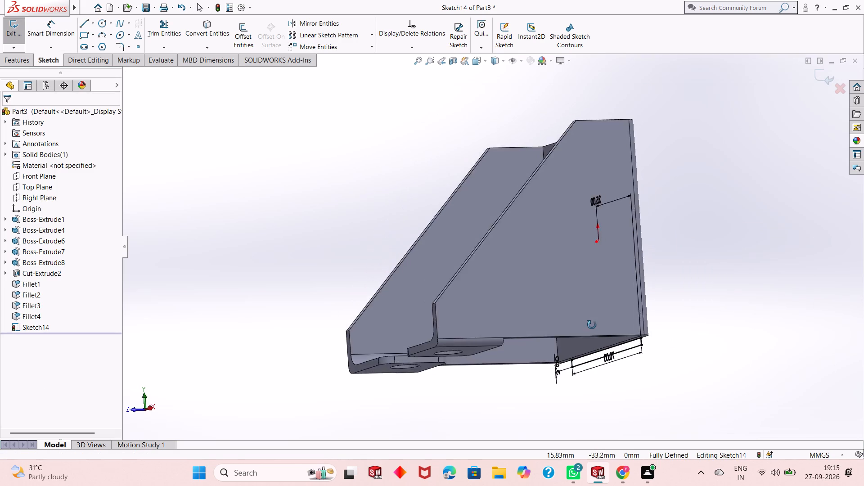
middle_click_drag(592, 325, 635, 386)
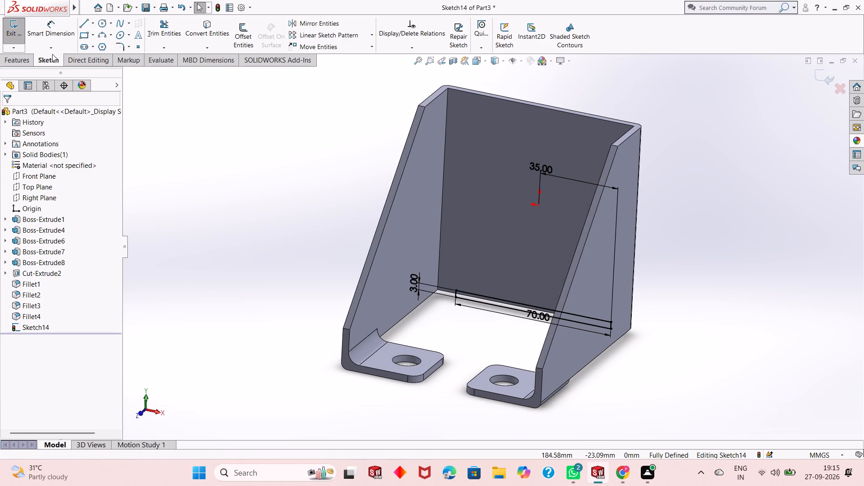
left_click(29, 58)
left_click(20, 40)
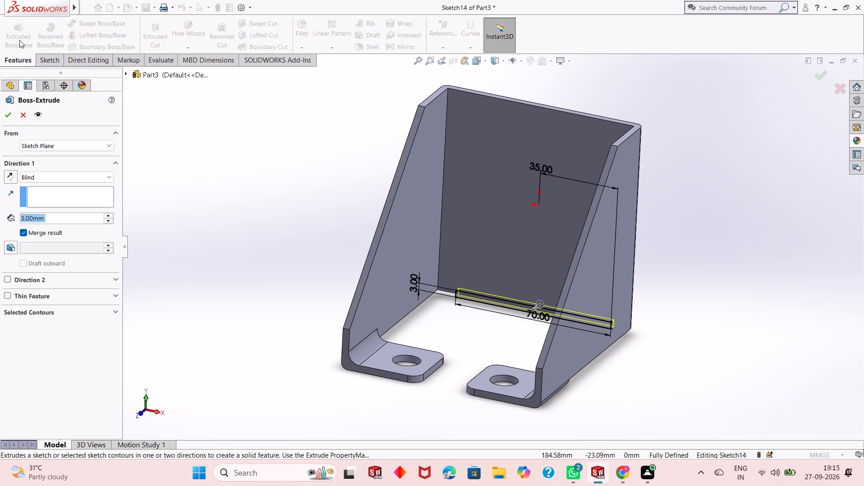
left_click(11, 176)
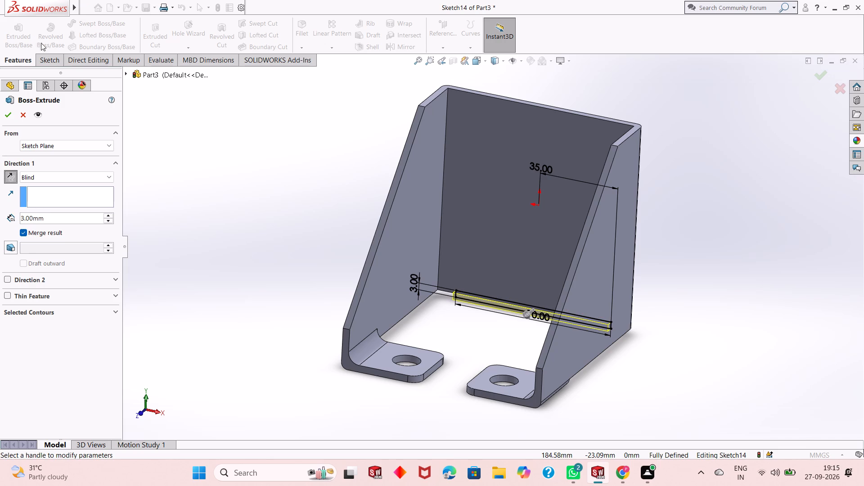
double_click(45, 218)
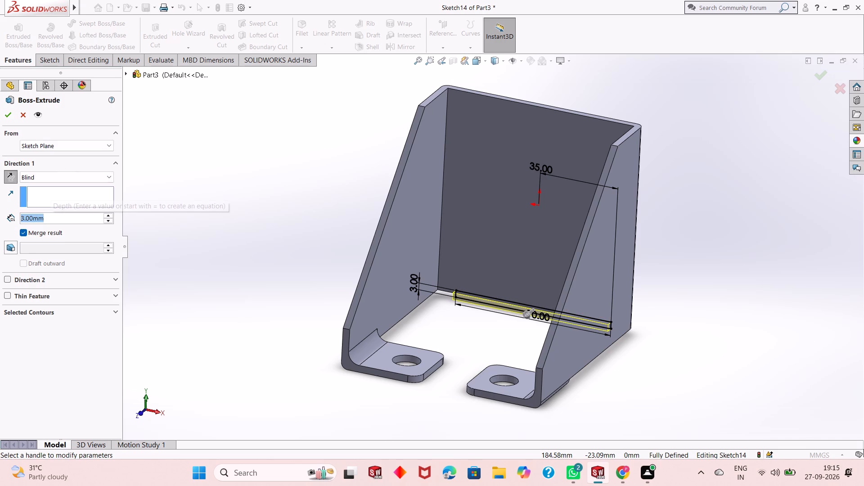
type("50")
key("Return")
middle_click_drag(399, 396, 390, 385)
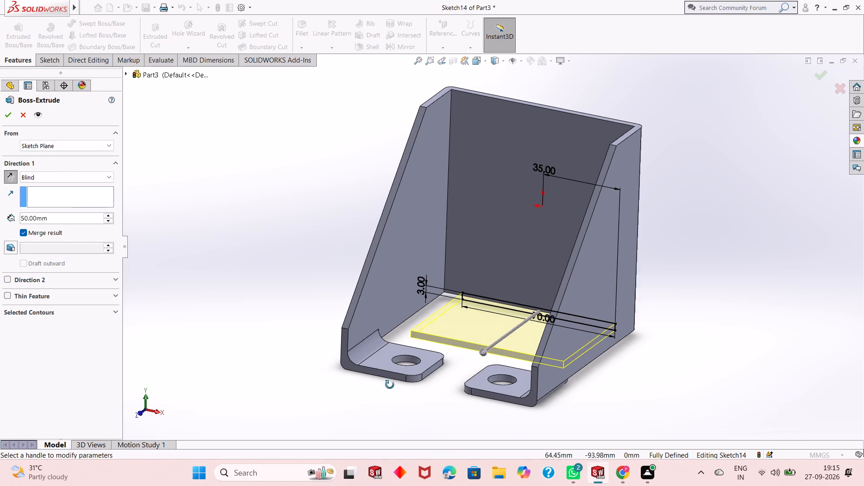
middle_click_drag(390, 385, 385, 429)
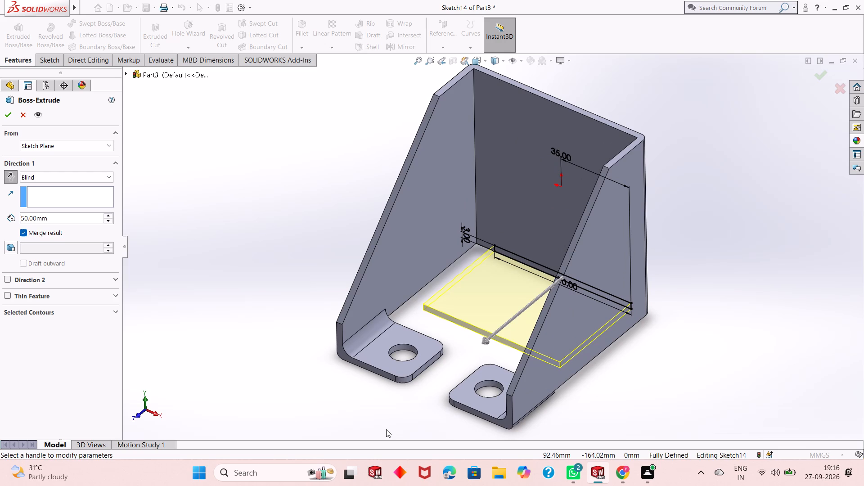
type("45")
key("Return")
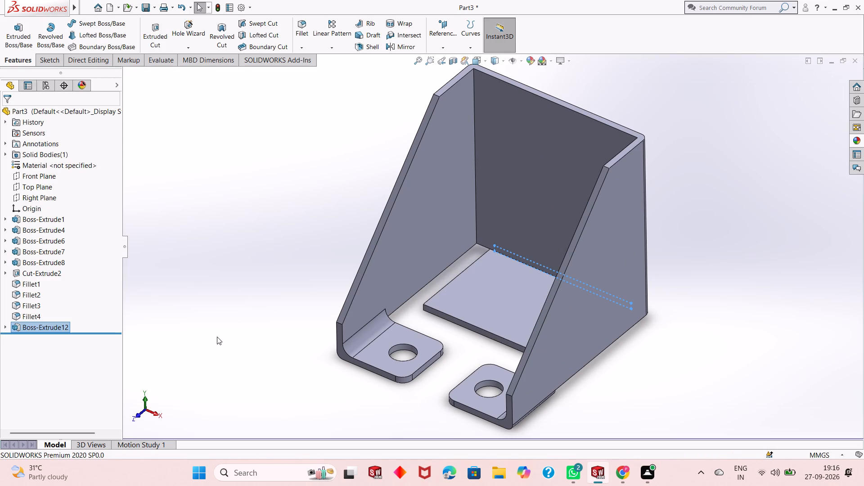
key("Escape")
key("Escape")
key("Escape")
key("Escape")
Edit the bottom flange's extrusion and set its depth to 45 mm.
left_click(49, 328)
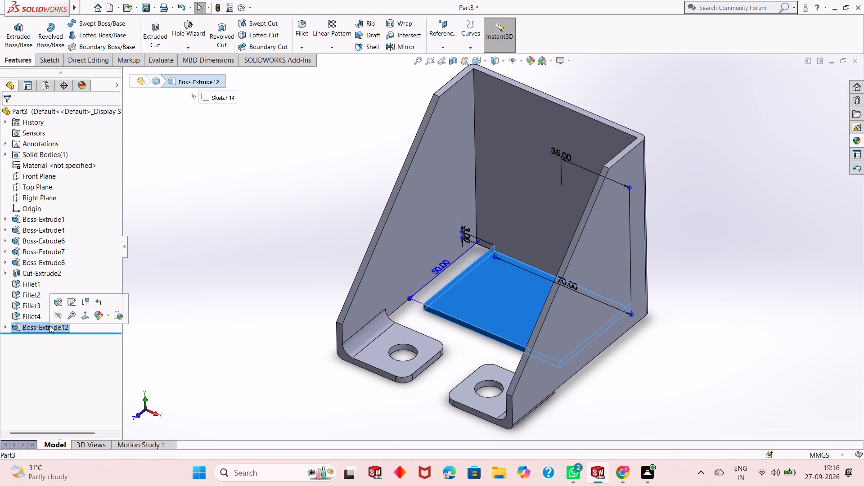
left_click(57, 305)
type("45")
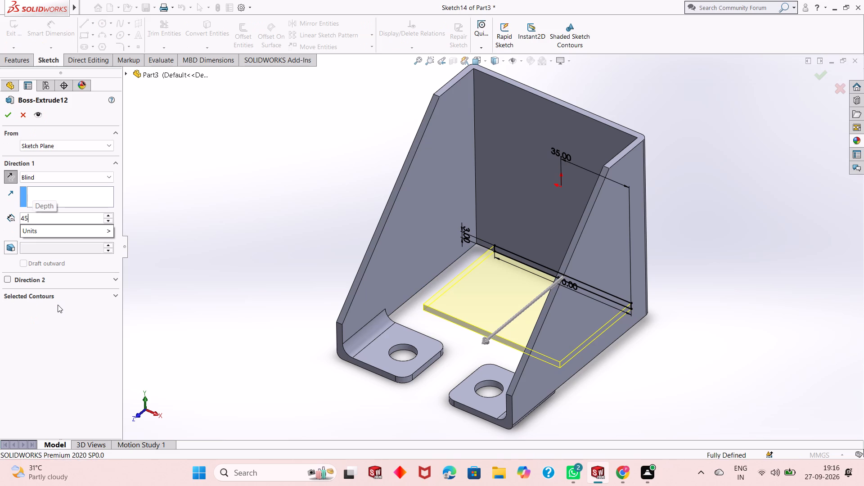
key("Return")
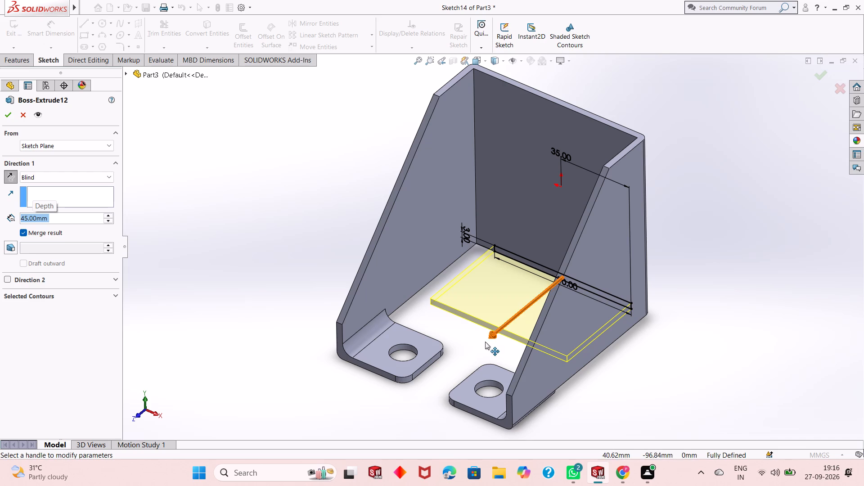
scroll(486, 342, "up", 1)
scroll(570, 351, "down", 1)
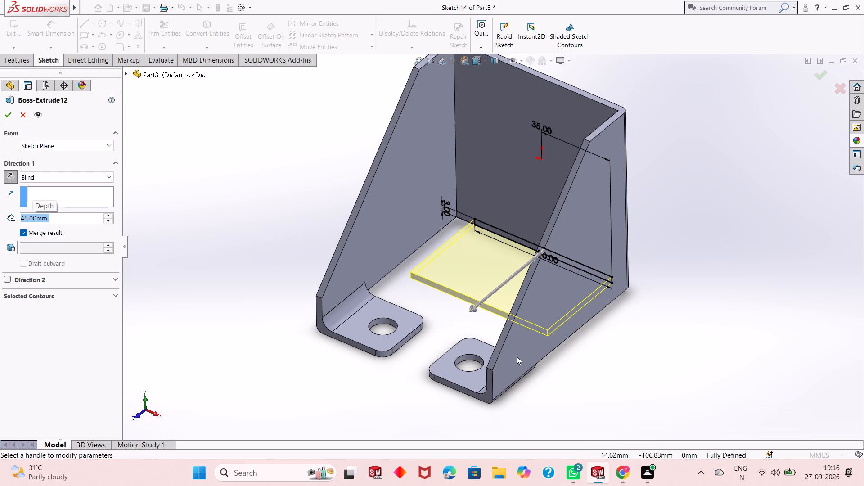
left_click(11, 120)
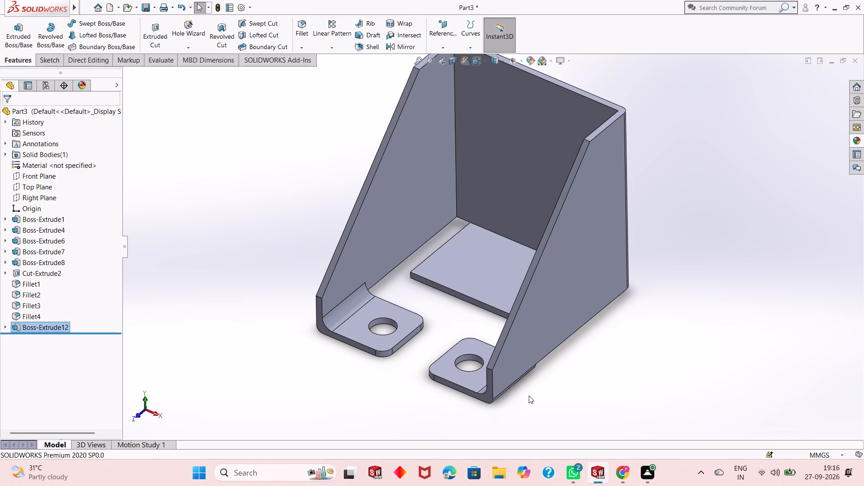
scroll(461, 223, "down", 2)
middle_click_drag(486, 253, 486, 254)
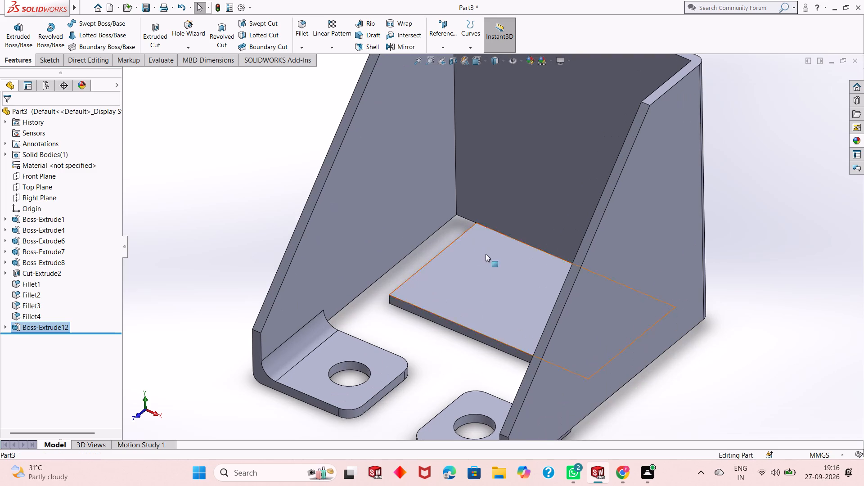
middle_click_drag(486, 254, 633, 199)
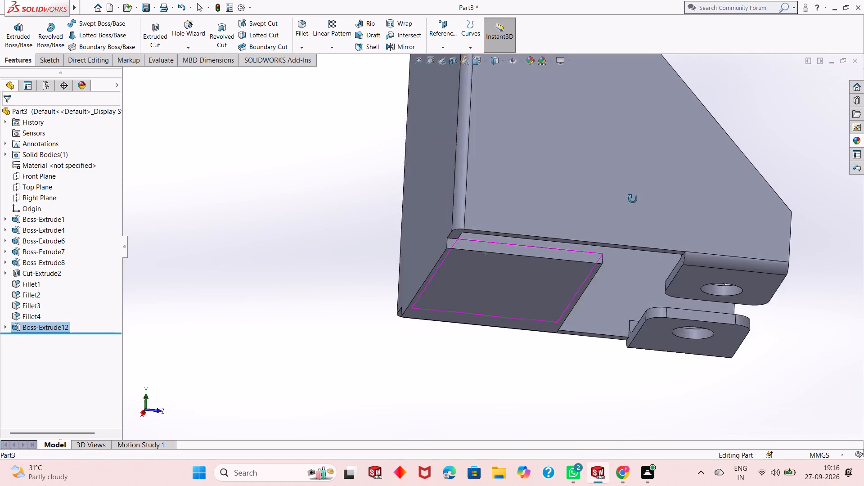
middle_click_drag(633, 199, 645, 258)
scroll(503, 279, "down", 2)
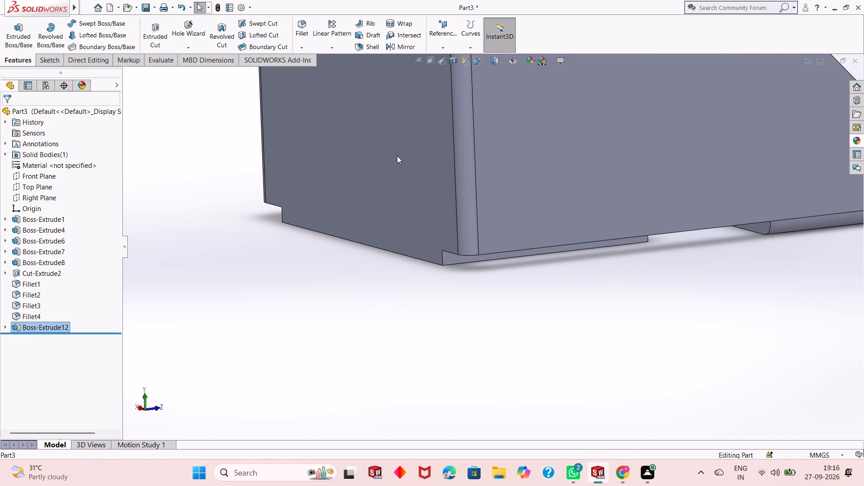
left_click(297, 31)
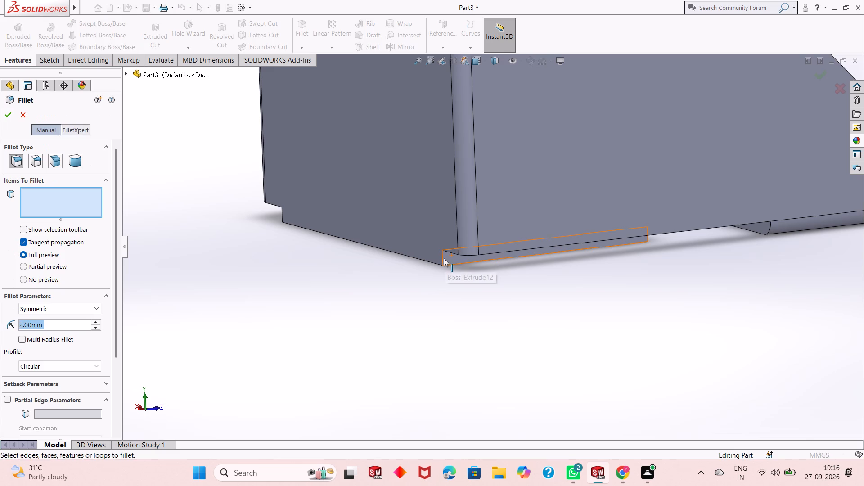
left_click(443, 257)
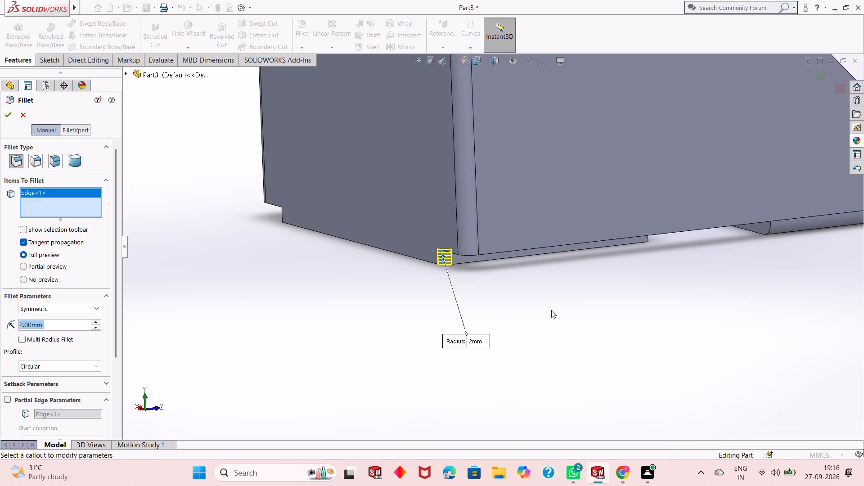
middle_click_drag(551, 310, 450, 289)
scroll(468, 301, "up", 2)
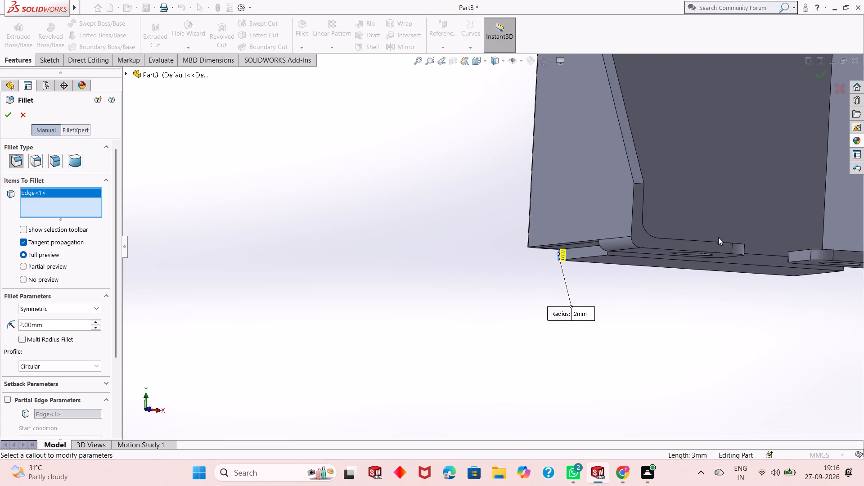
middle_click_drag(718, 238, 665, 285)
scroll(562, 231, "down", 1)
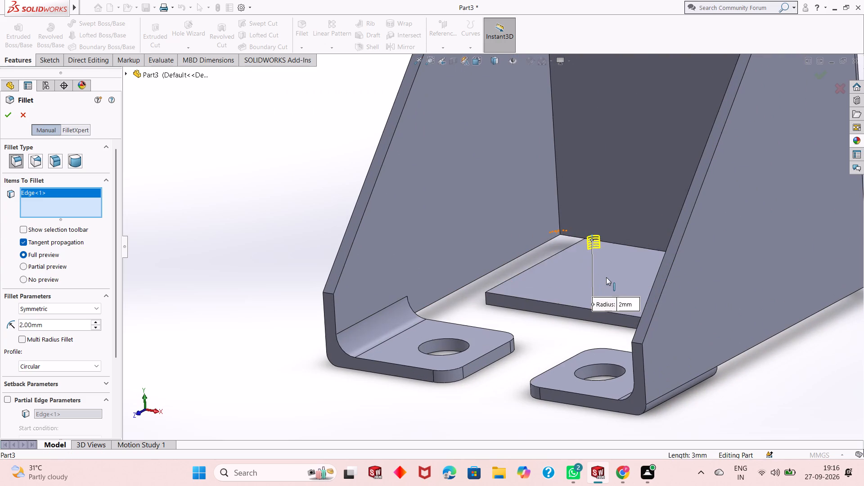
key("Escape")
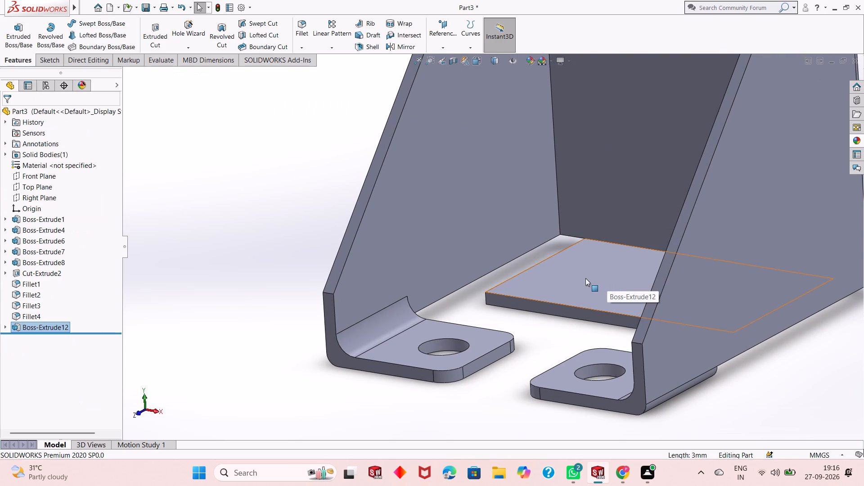
Examine the bottom flange's position relative to the back plate, side walls and holed tabs from above and below.
middle_click_drag(603, 291, 613, 252)
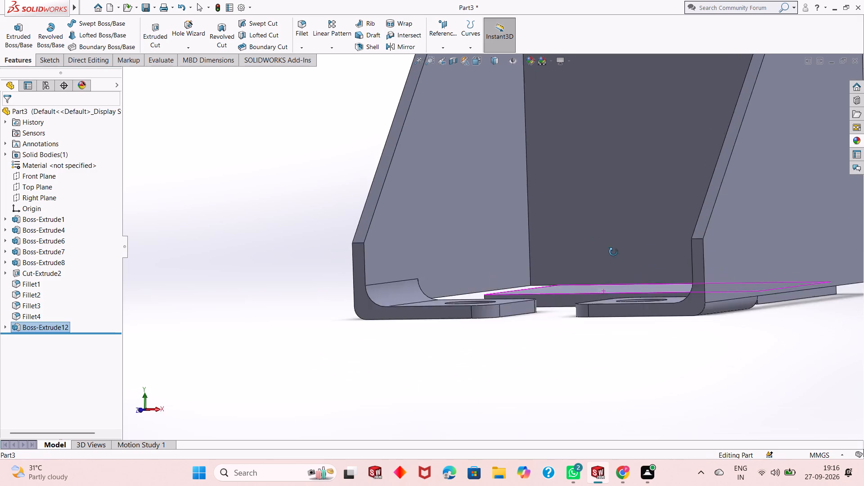
middle_click_drag(613, 252, 625, 369)
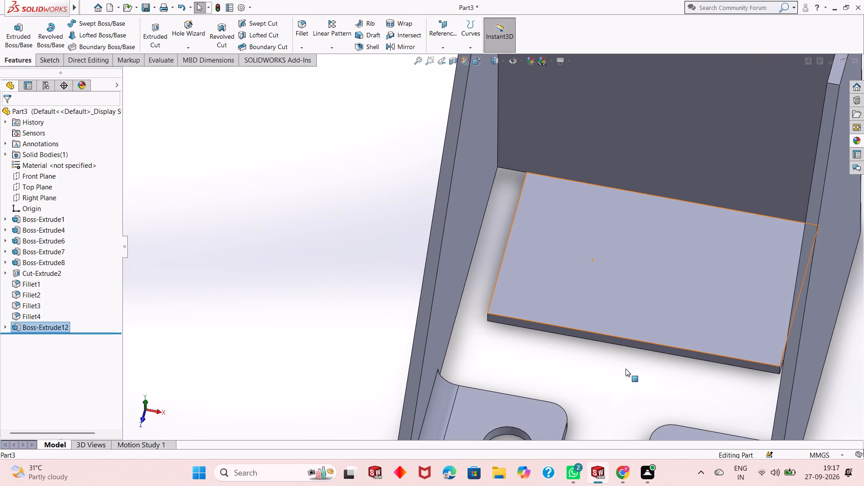
middle_click_drag(569, 408, 540, 381)
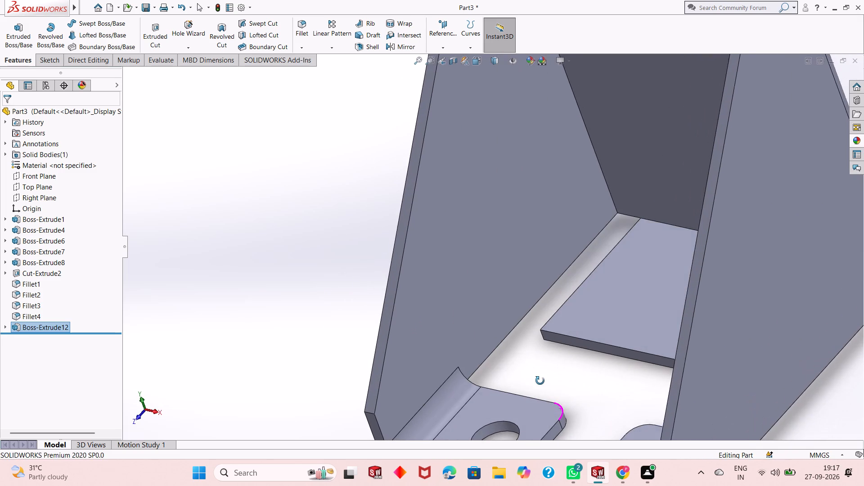
middle_click_drag(540, 381, 541, 386)
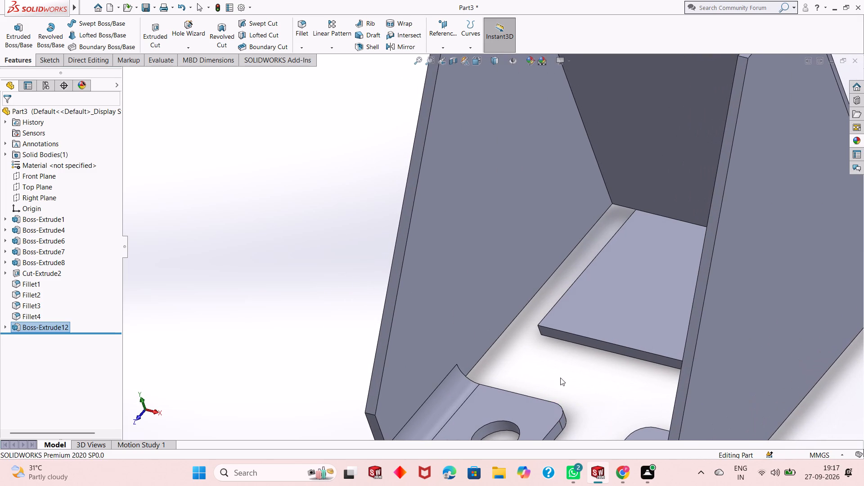
scroll(567, 375, "up", 1)
middle_click_drag(571, 372, 602, 392)
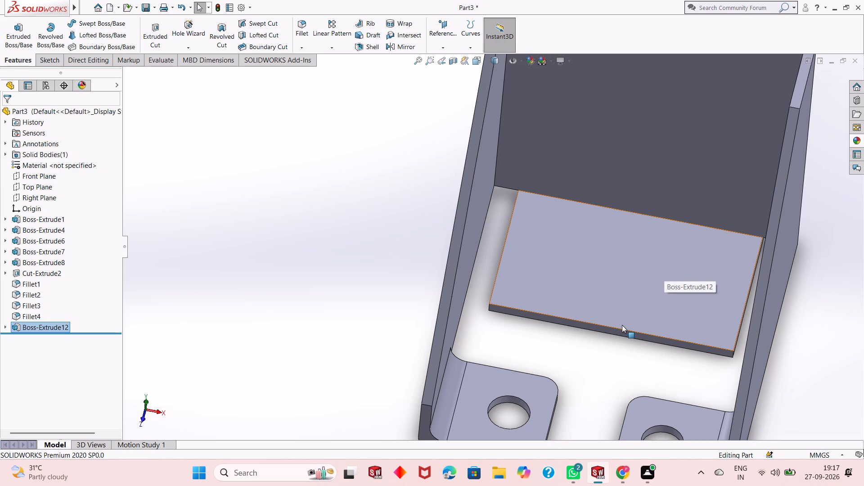
middle_click_drag(619, 324, 619, 274)
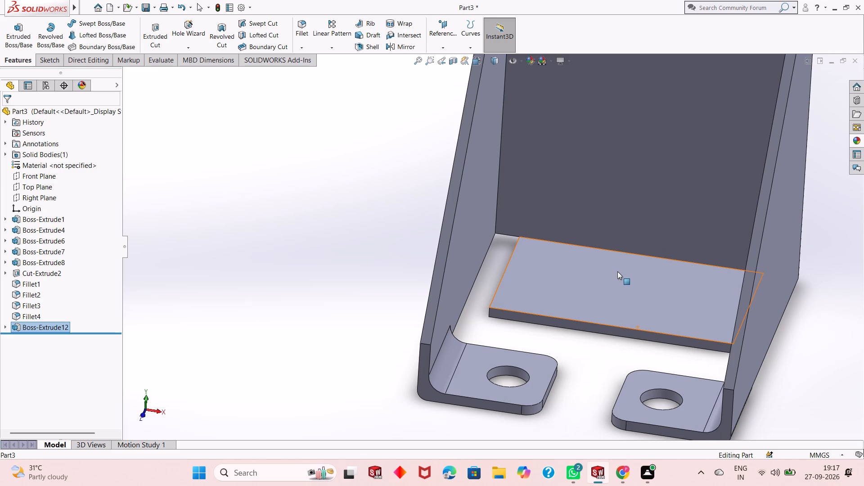
scroll(617, 271, "down", 1)
scroll(617, 271, "up", 1)
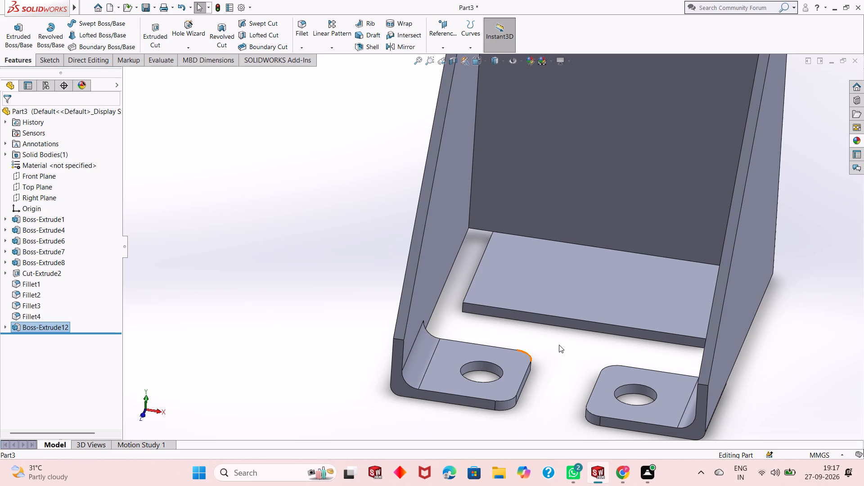
middle_click_drag(710, 311, 605, 237)
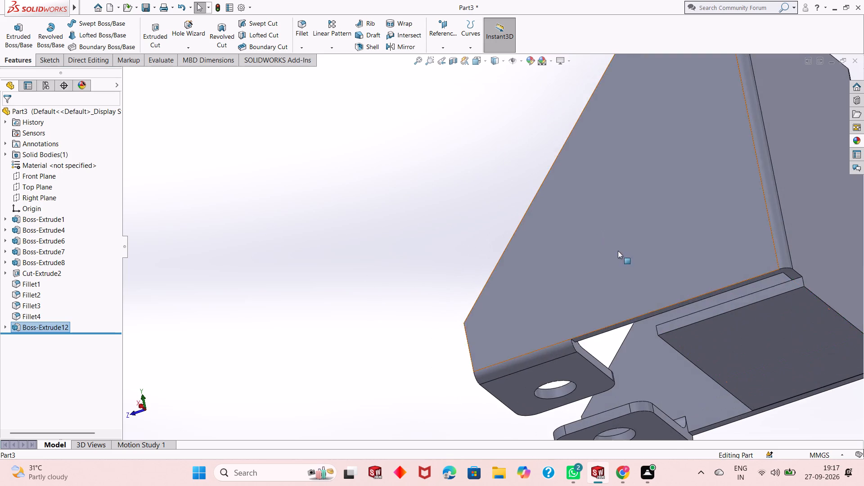
scroll(621, 255, "up", 3)
scroll(702, 270, "down", 2)
middle_click_drag(699, 270, 700, 282)
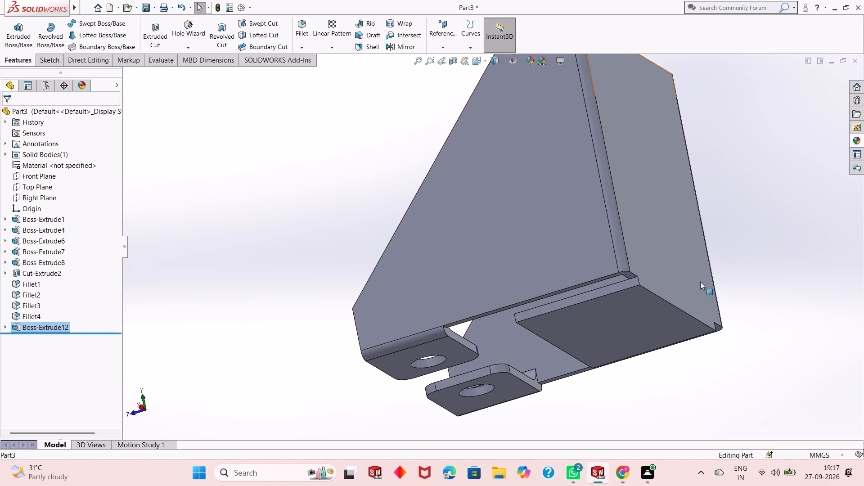
middle_click_drag(682, 279, 688, 291)
Undo the bottom flange's extrusion, going back to its dimensioned rectangle sketch.
key("ctrl+z")
key("ctrl+z")
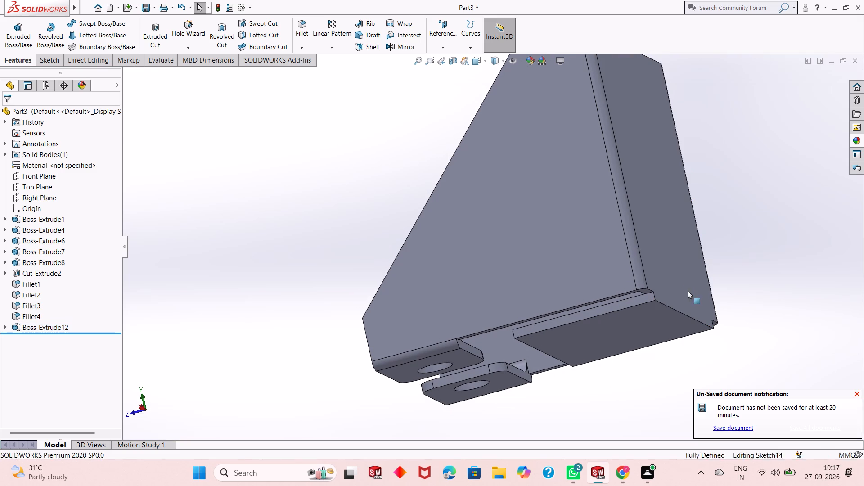
key("ctrl+z")
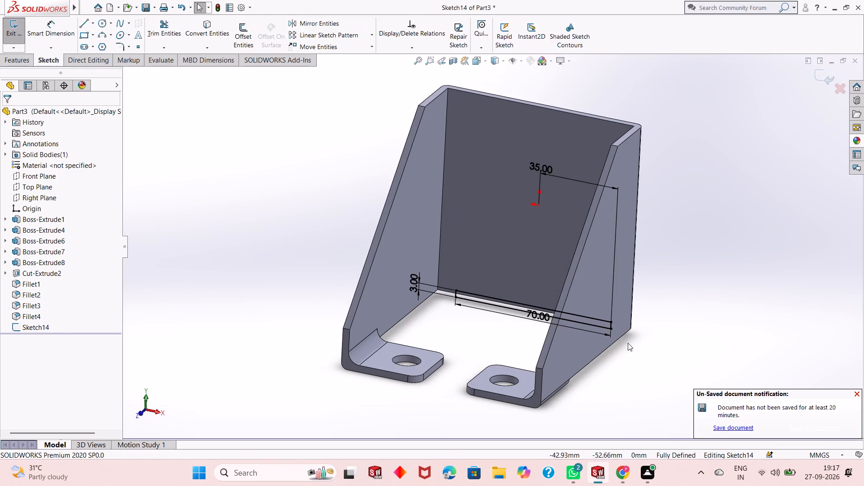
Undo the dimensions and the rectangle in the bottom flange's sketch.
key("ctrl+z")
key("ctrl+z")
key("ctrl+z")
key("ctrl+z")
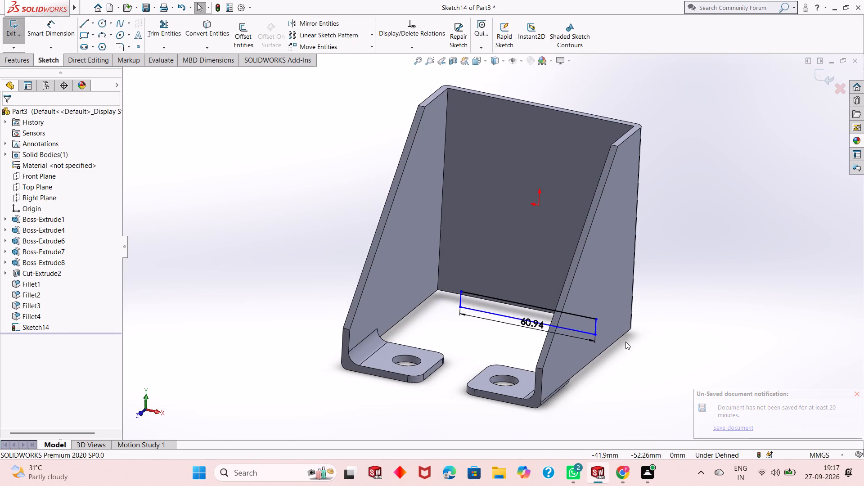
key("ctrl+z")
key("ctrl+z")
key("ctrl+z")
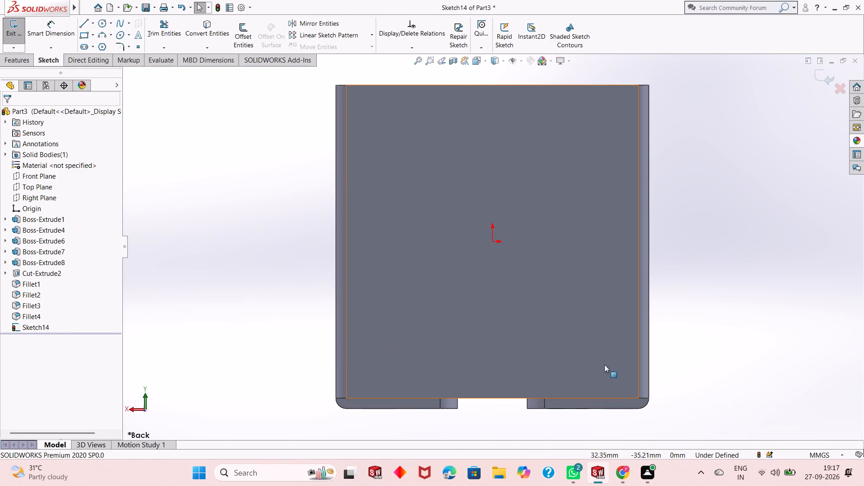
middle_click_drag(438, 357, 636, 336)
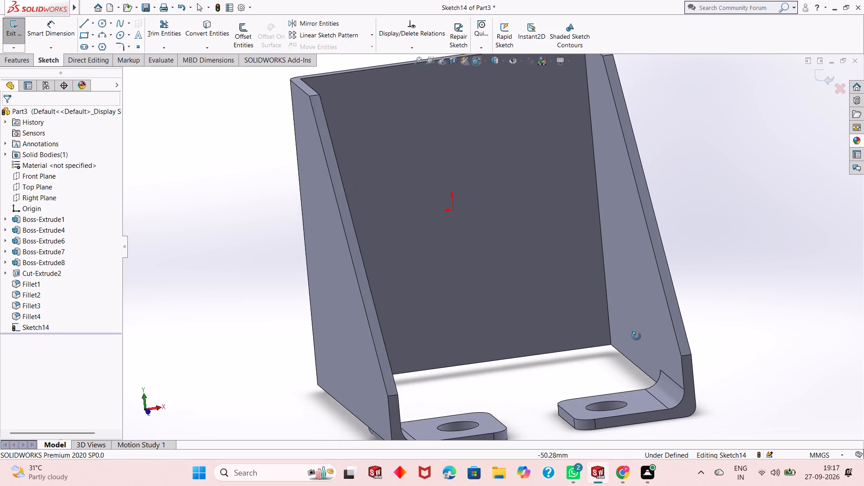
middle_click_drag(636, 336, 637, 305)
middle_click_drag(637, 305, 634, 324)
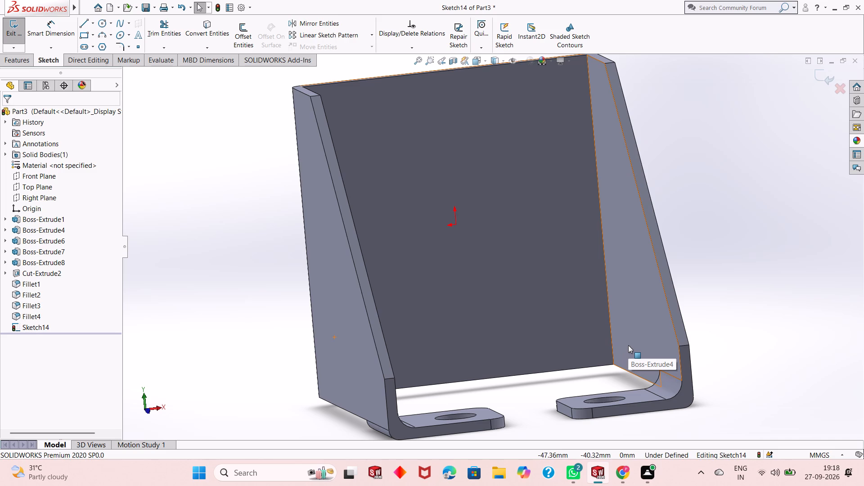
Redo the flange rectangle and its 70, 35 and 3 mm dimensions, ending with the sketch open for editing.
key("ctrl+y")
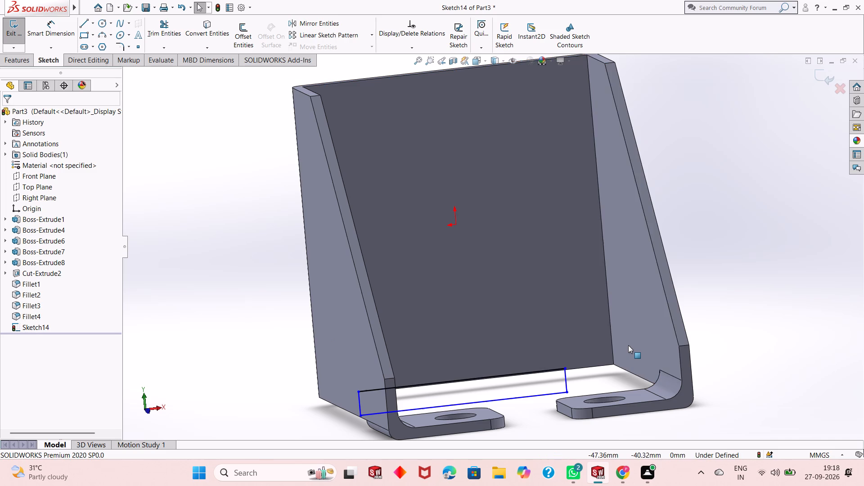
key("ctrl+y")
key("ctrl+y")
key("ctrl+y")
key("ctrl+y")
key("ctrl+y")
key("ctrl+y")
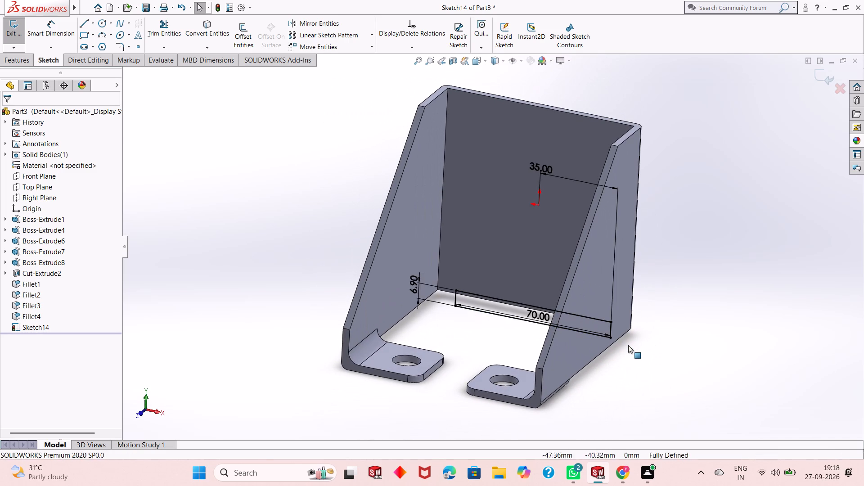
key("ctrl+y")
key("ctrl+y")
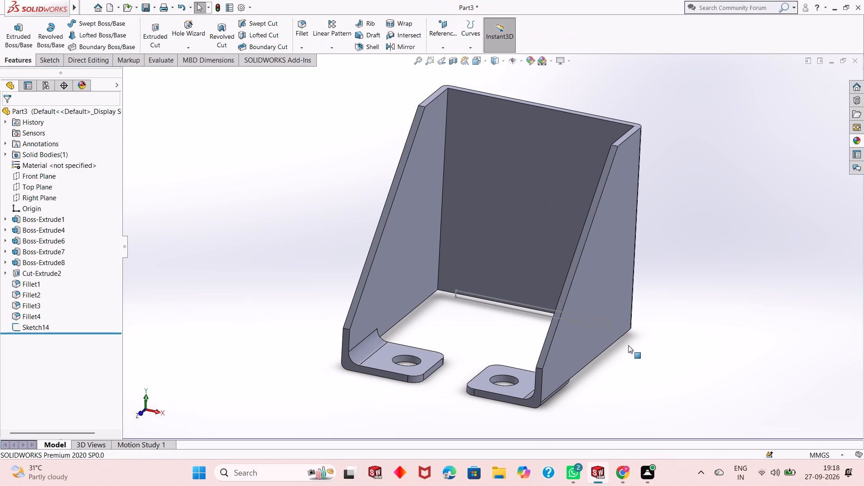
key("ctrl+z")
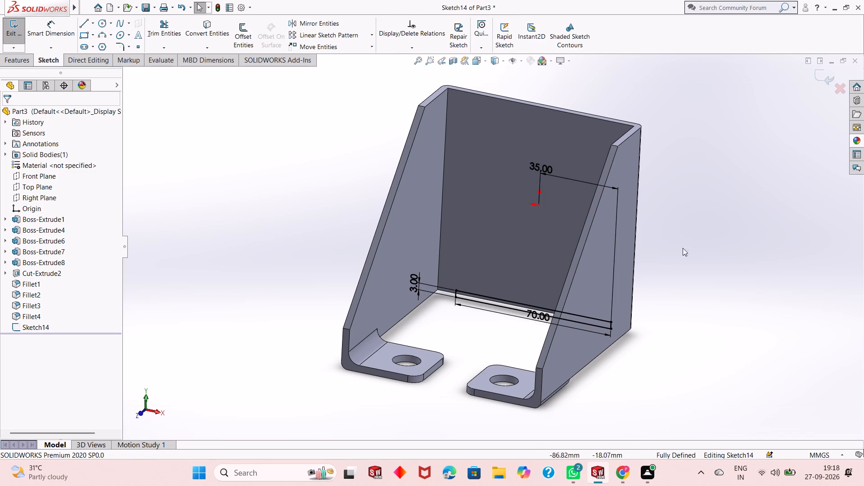
Extrude the flange rectangle as a 40 mm blind boss, reversed toward the holed tabs, with merged result.
left_click(18, 59)
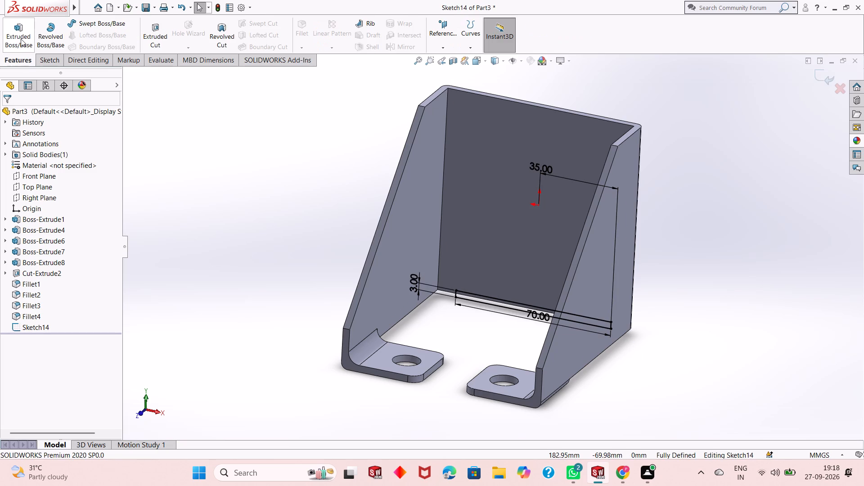
left_click(21, 39)
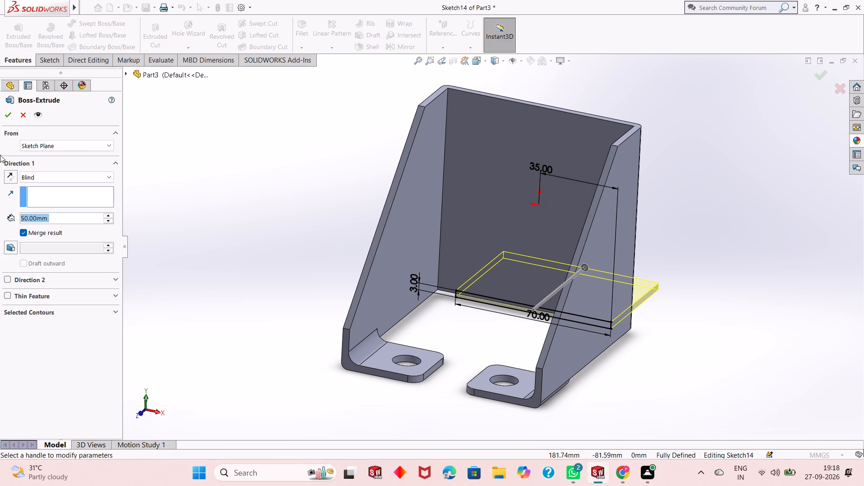
left_click(9, 176)
type("45")
left_click(56, 213)
left_click_drag(56, 213, 57, 220)
left_click(57, 229)
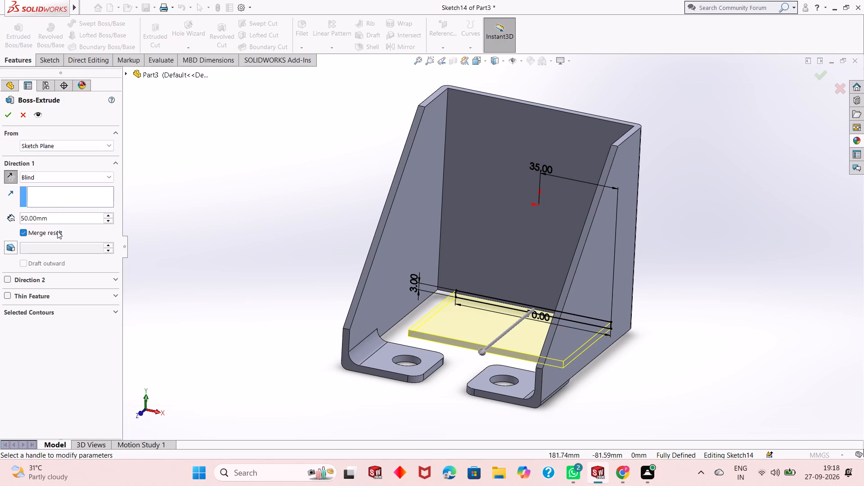
double_click(61, 224)
left_click(45, 230)
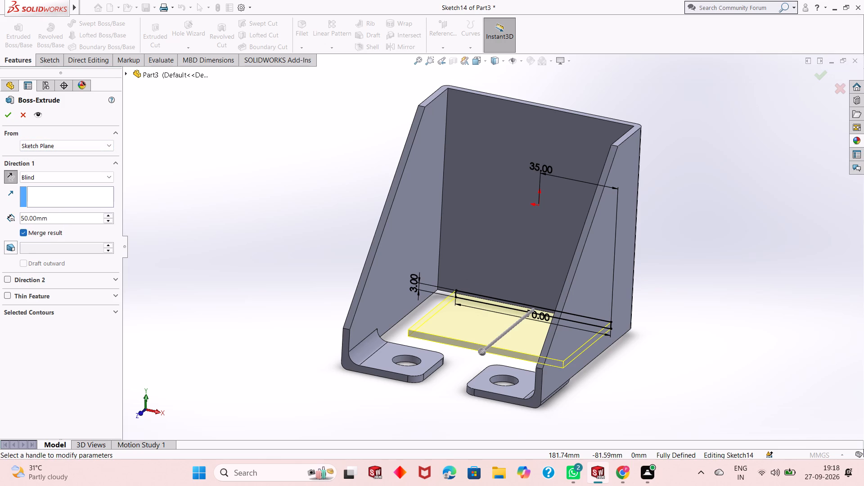
double_click(56, 220)
key("3")
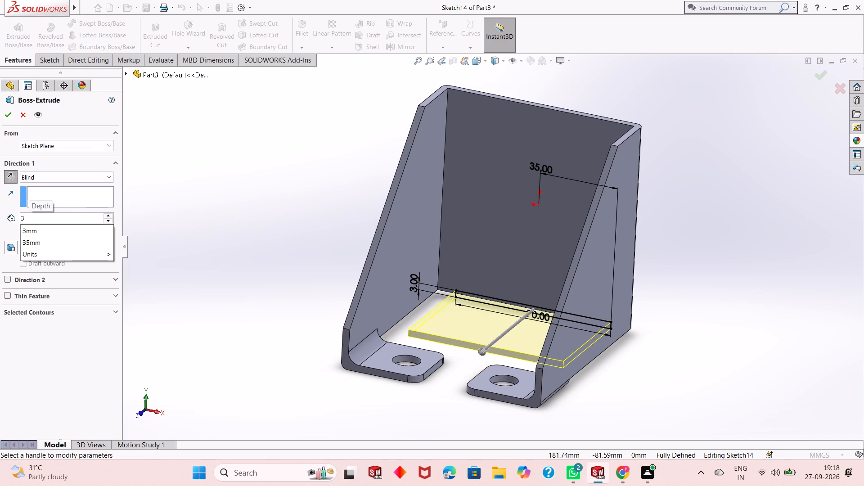
key("BackSpace")
type("40")
key("Return")
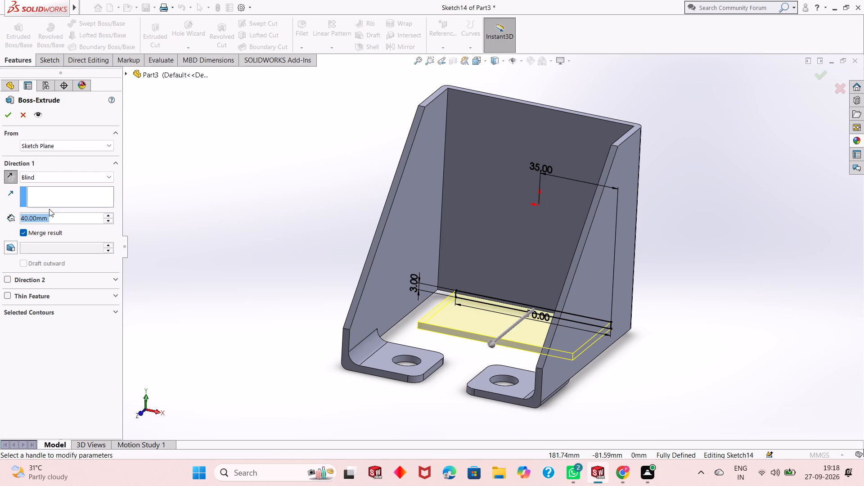
left_click(10, 110)
scroll(525, 295, "down", 2)
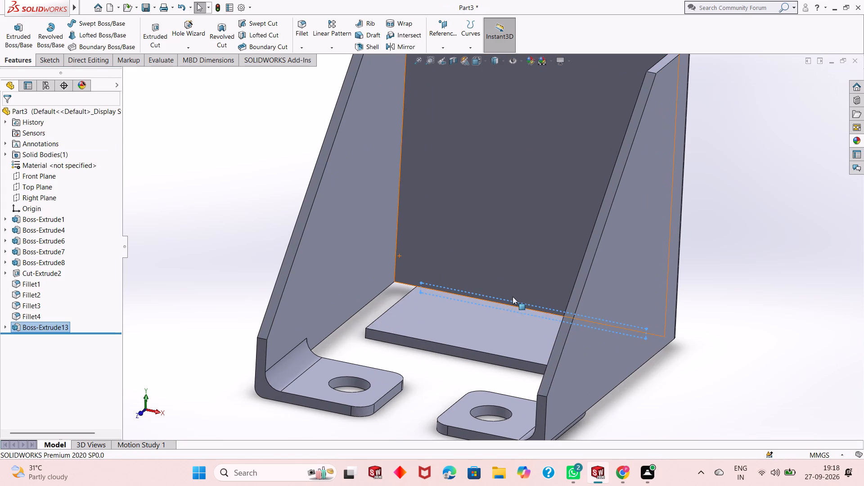
key("Escape")
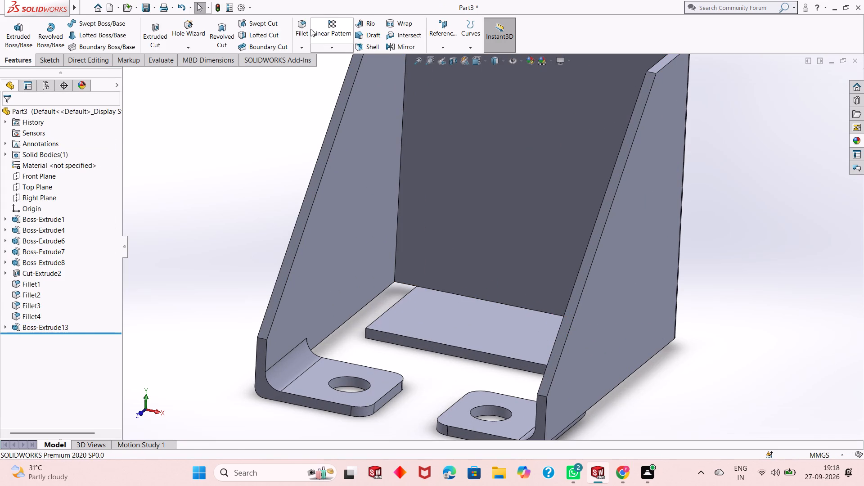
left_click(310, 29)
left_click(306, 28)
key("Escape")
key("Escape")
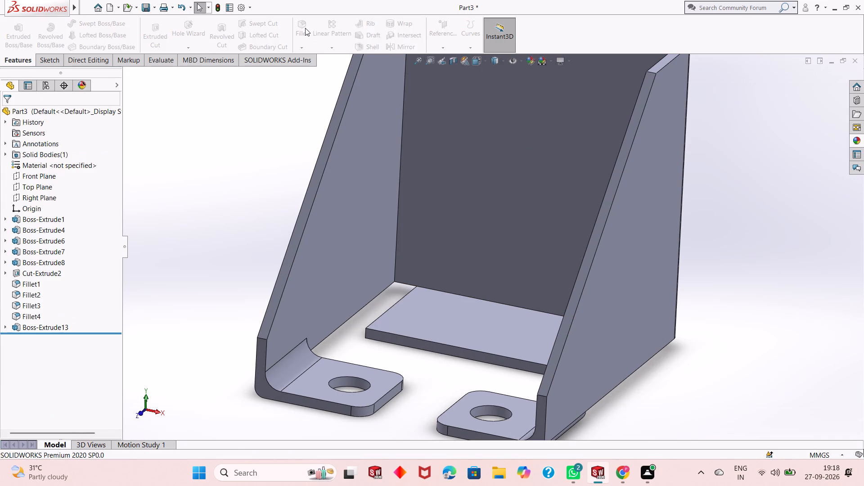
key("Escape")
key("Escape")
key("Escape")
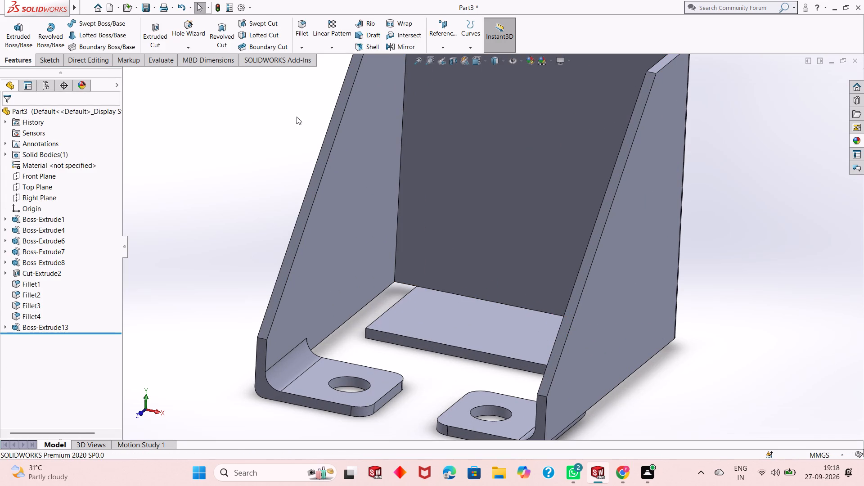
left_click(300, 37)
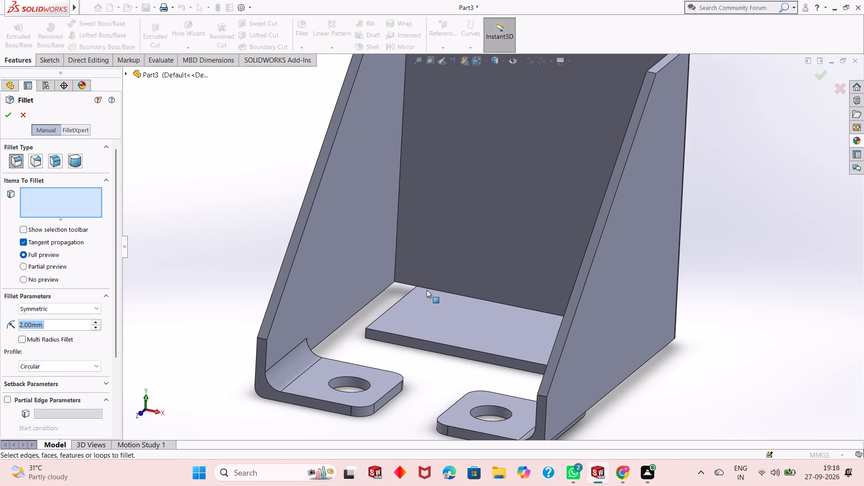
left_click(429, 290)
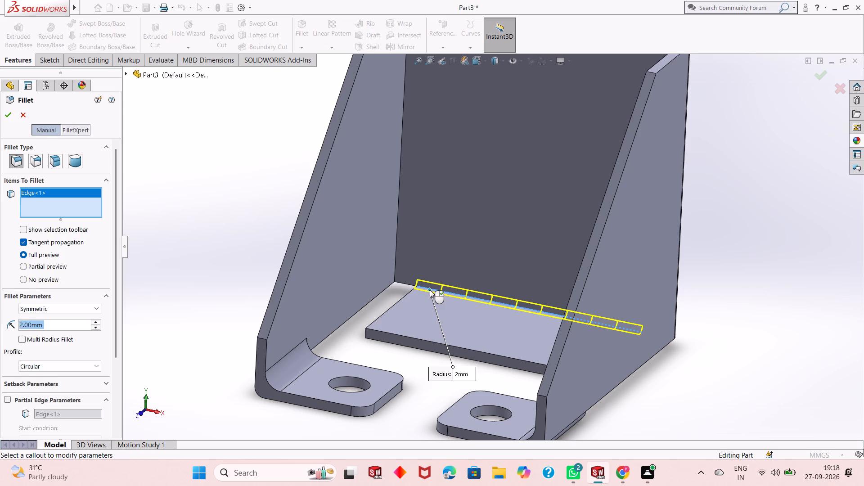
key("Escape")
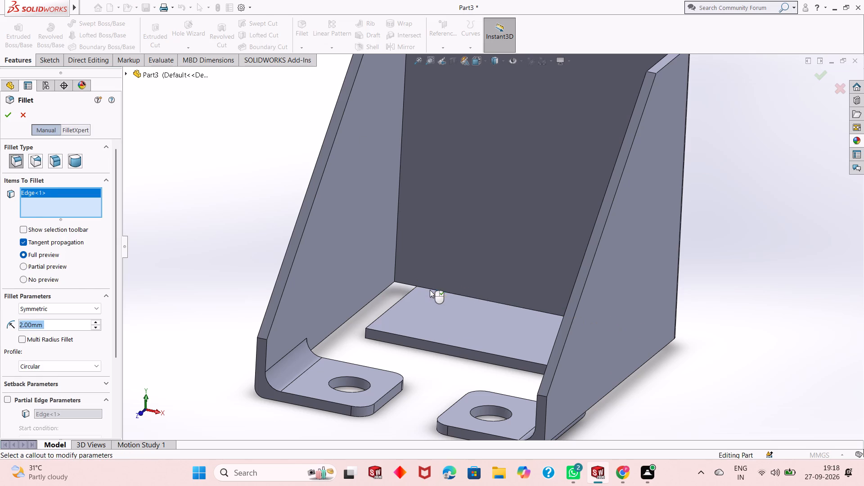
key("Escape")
Sketch a rectangle about 48 by 11 mm on the bottom flange's upper face, starting on its edge against the plate.
middle_click_drag(499, 340, 536, 368)
left_click(539, 337)
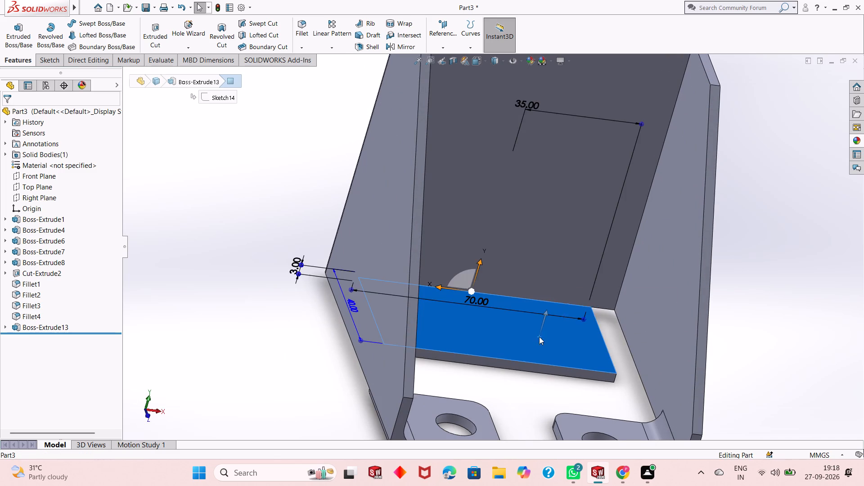
left_click(581, 311)
key("ctrl+8")
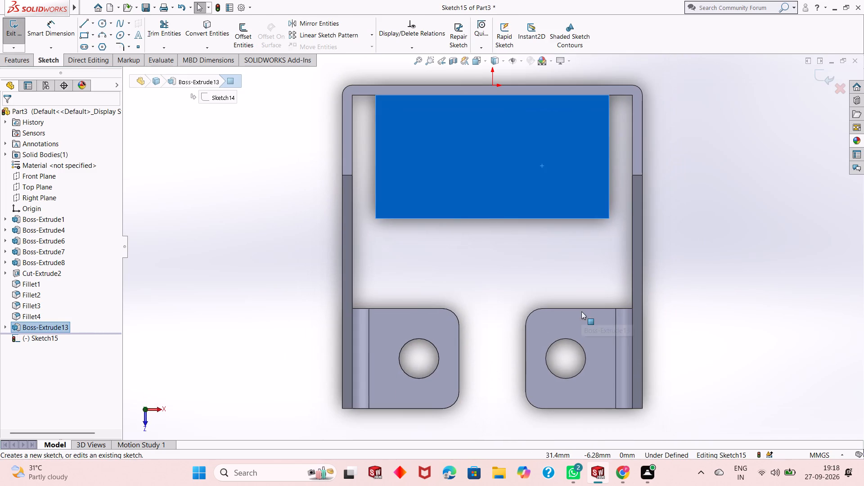
key("Escape")
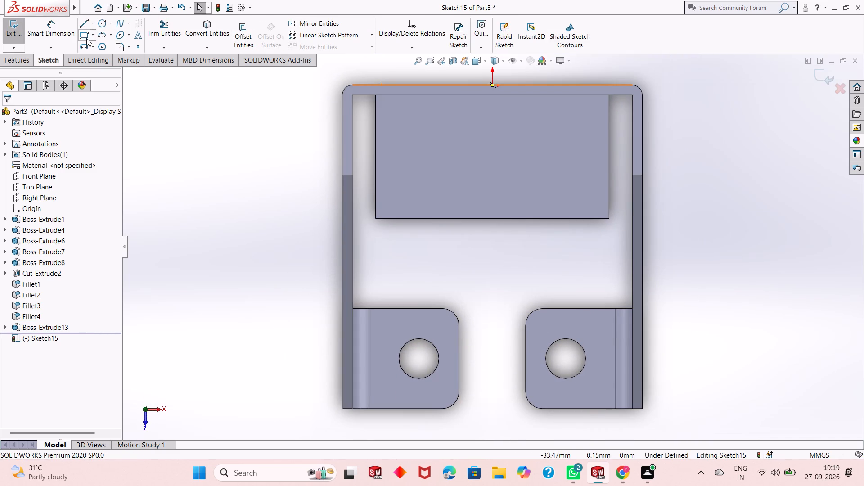
left_click(86, 38)
left_click(427, 95)
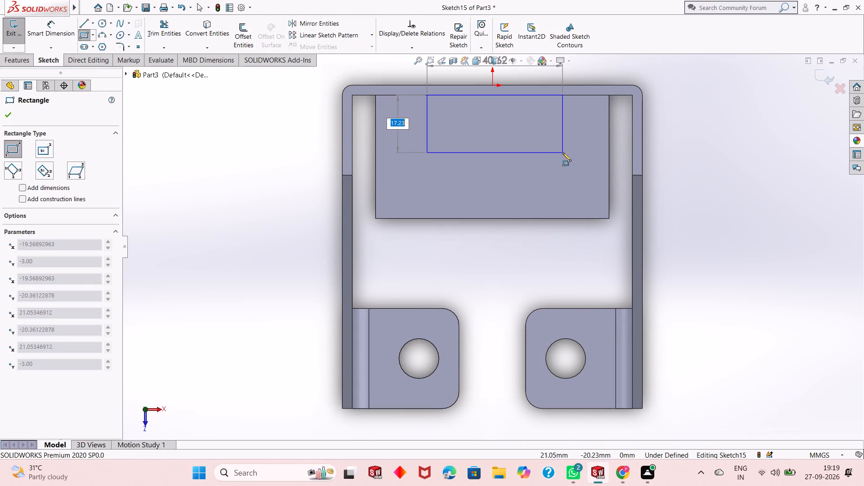
left_click(587, 131)
right_click(698, 99)
left_click(718, 101)
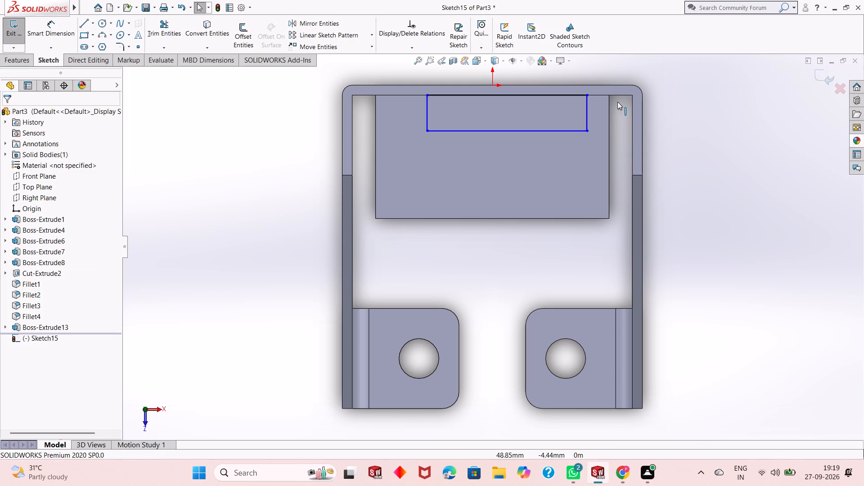
Dimension the rectangle's long side at 50 mm.
left_click(52, 33)
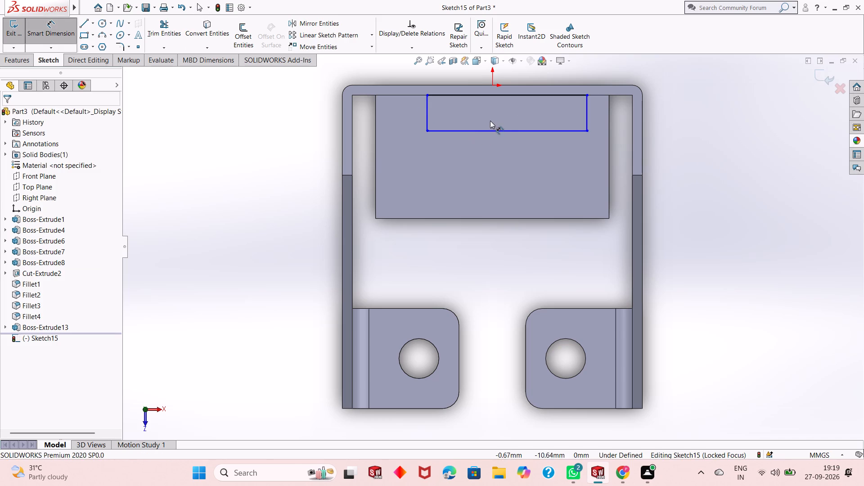
left_click(503, 129)
left_click(504, 256)
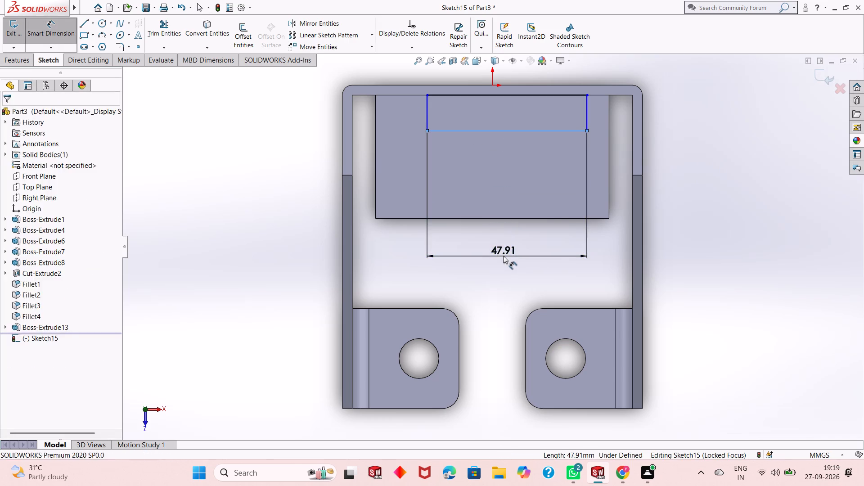
type("50")
key("Return")
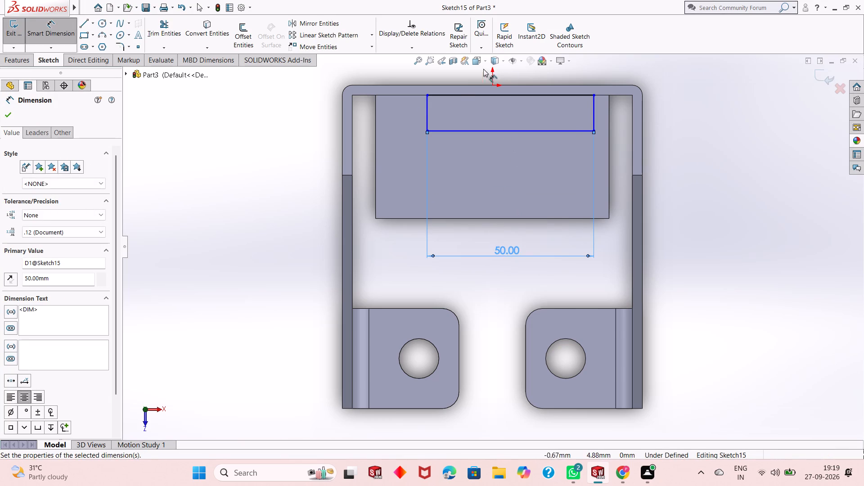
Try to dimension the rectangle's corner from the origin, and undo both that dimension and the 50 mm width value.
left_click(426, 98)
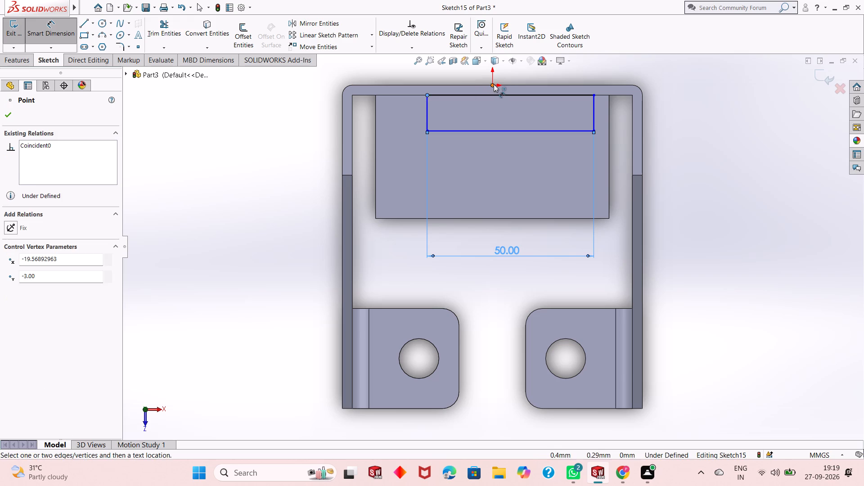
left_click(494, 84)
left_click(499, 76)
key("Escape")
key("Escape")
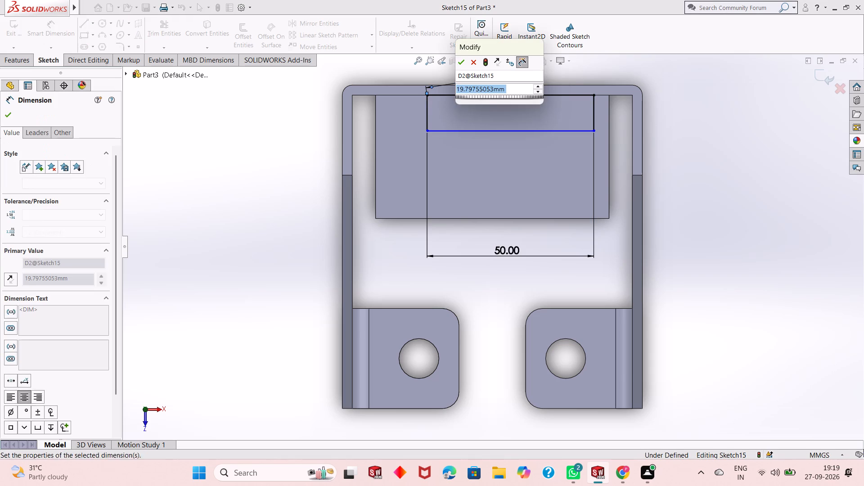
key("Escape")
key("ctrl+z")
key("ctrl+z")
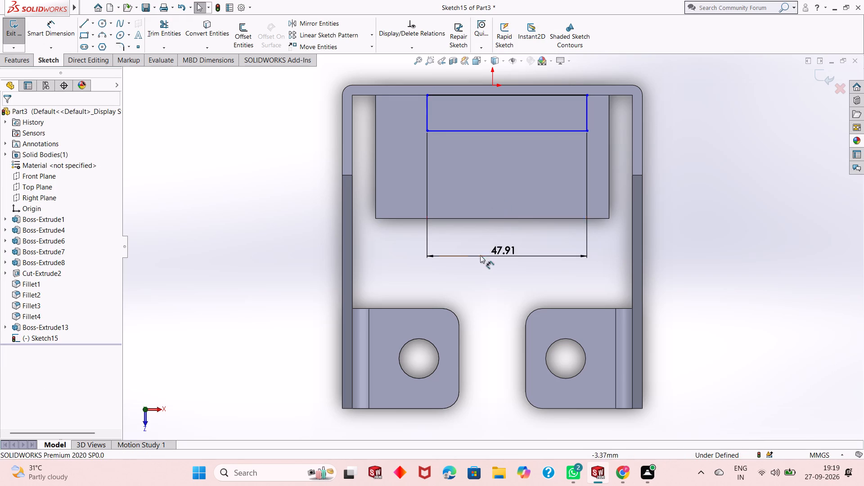
Set the rectangle's width dimension to 50 mm.
double_click(493, 256)
type("50")
key("Return")
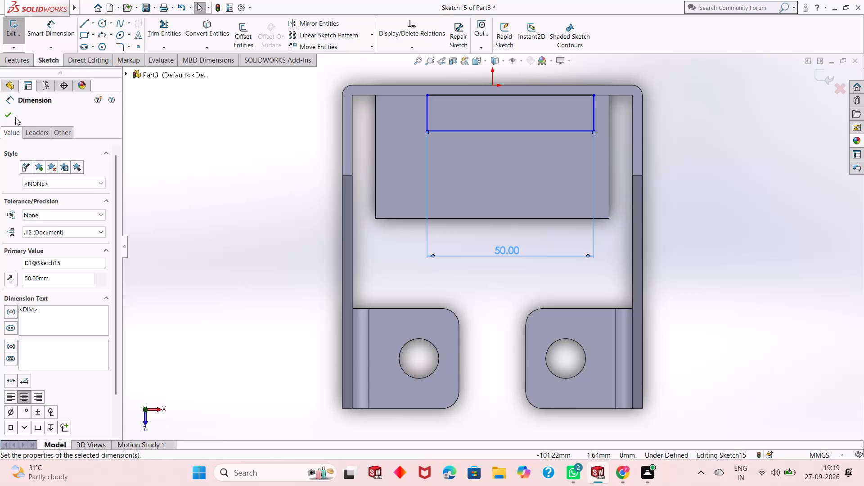
double_click(15, 117)
Dimension the rectangle's corner on the plate edge at 25 mm horizontally from the origin.
left_click(63, 35)
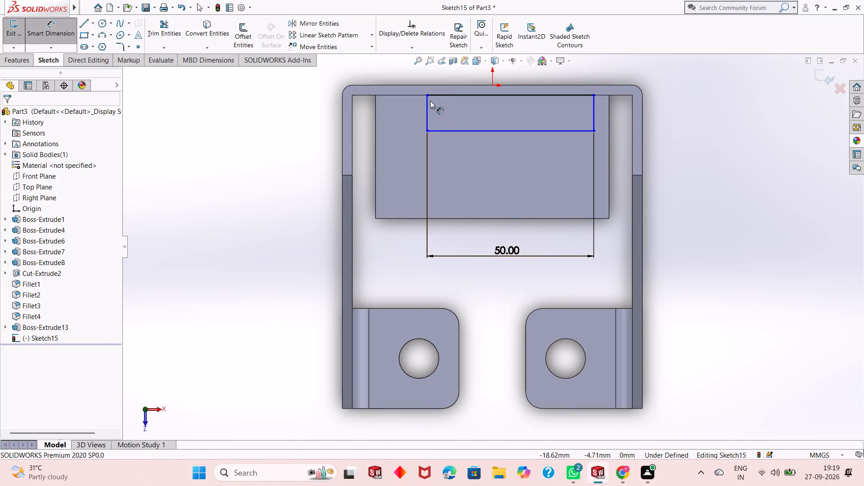
left_click(429, 96)
left_click(494, 85)
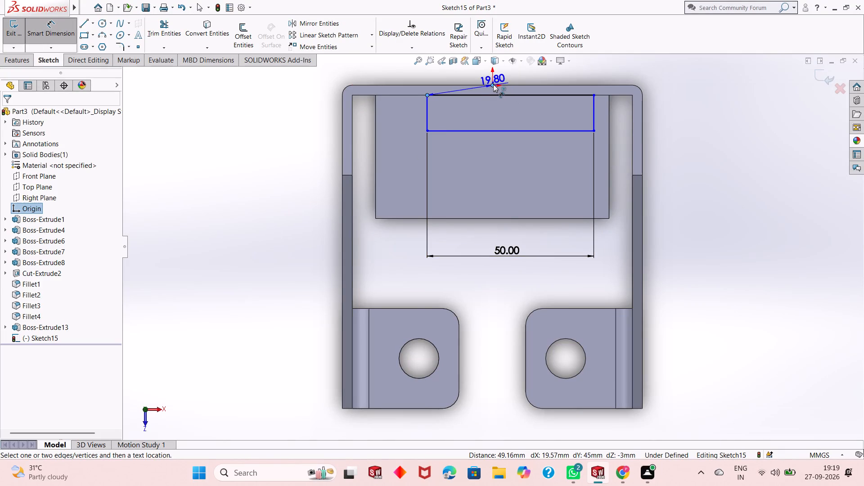
left_click(480, 76)
type("25")
key("Return")
right_click(721, 139)
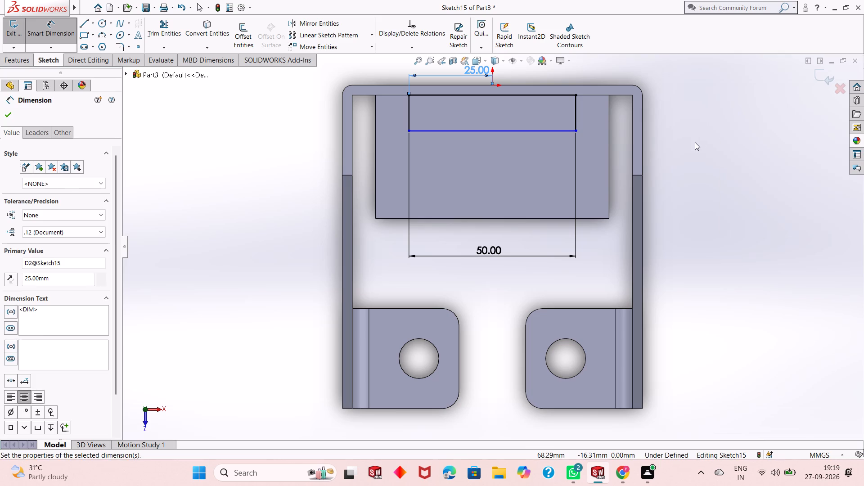
left_click(695, 142)
Dimension the rectangle's short side at 20 mm.
left_click(577, 111)
left_click(702, 109)
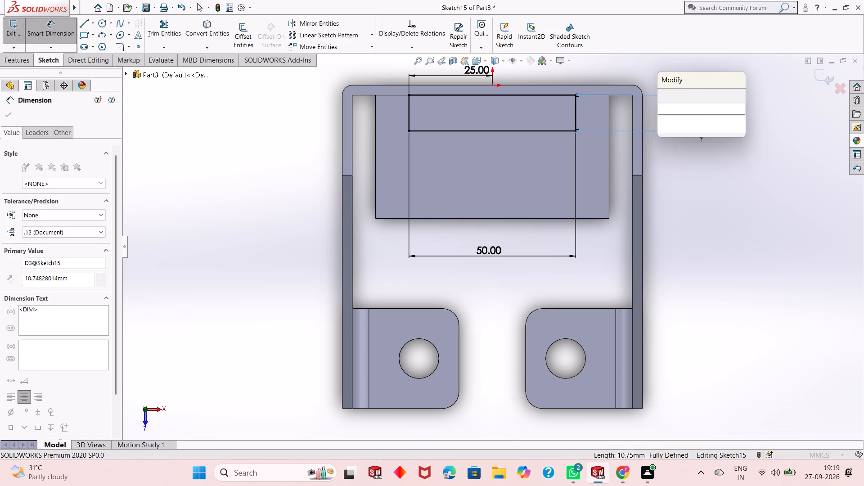
type("20")
key("Return")
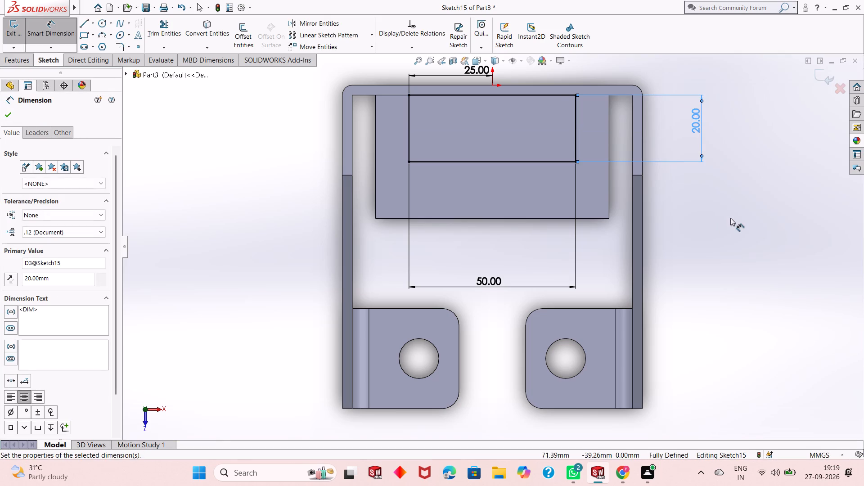
right_click(726, 219)
left_click(744, 251)
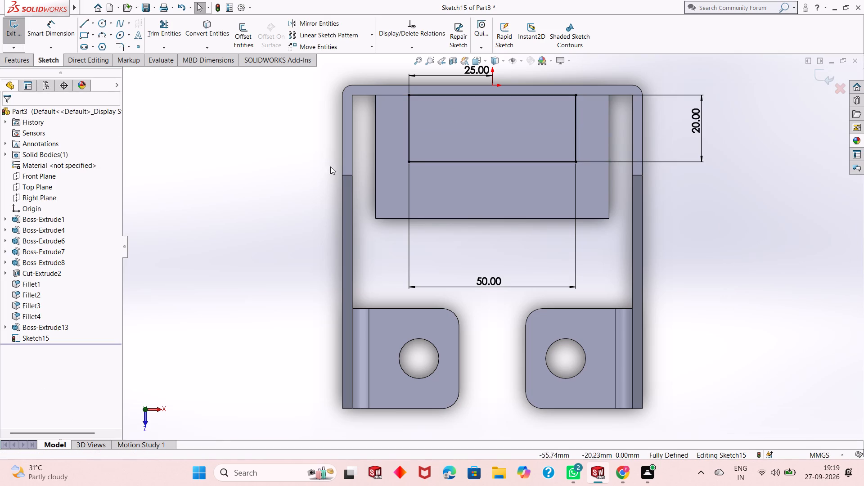
Cut the 50 by 20 mm rectangle through the bottom flange with a 40 mm blind extruded cut.
left_click(22, 61)
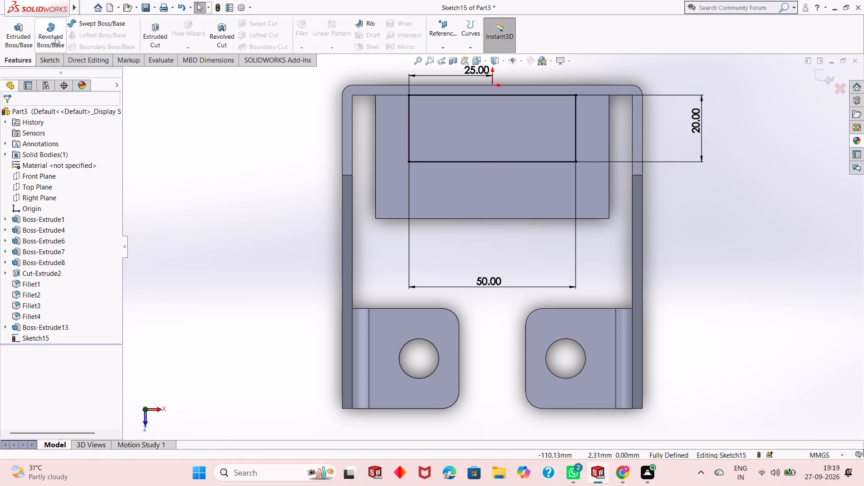
left_click(148, 33)
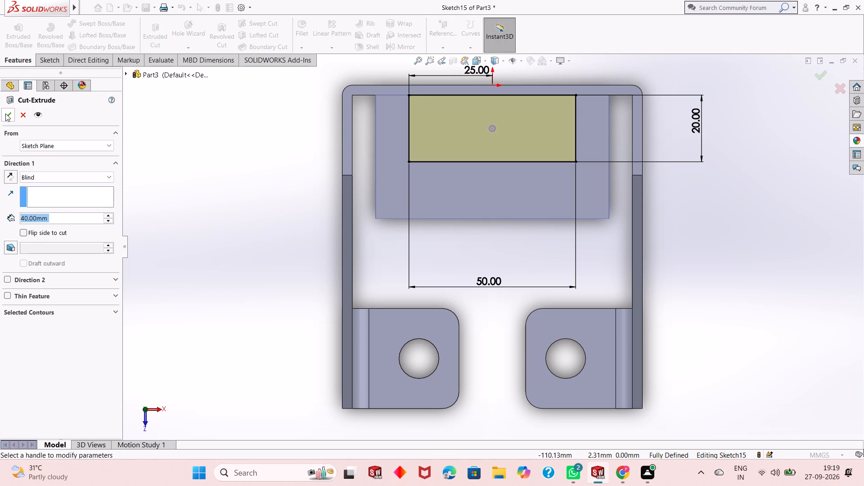
left_click(6, 113)
middle_click_drag(517, 256, 517, 187)
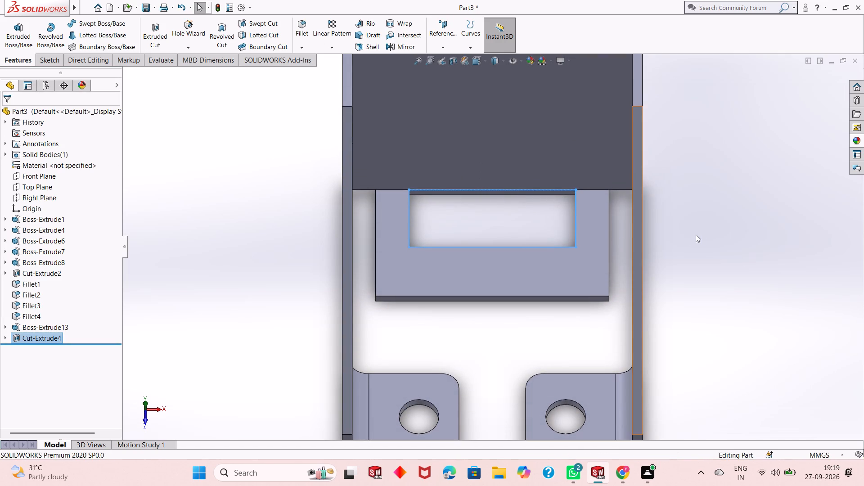
left_click(697, 236)
Start a fillet on the edge where the flange's narrow arm meets the plate, also selecting the cutout's lower side edge.
middle_click_drag(450, 219, 419, 188)
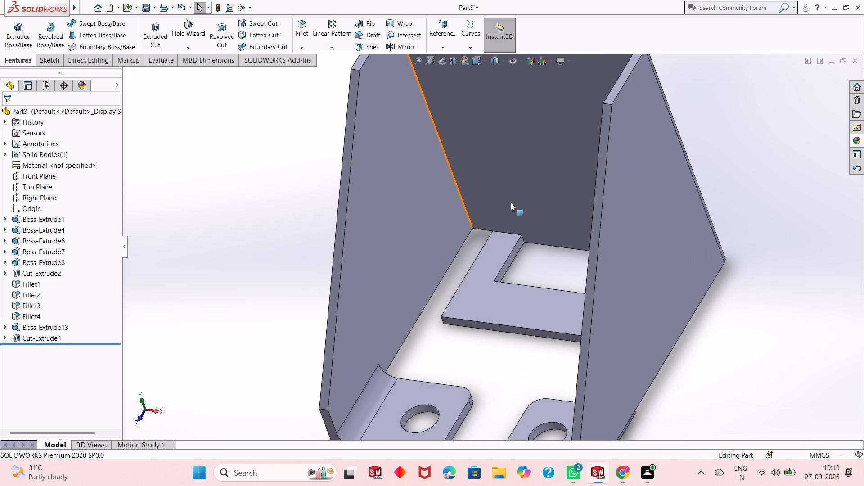
scroll(512, 204, "down", 2)
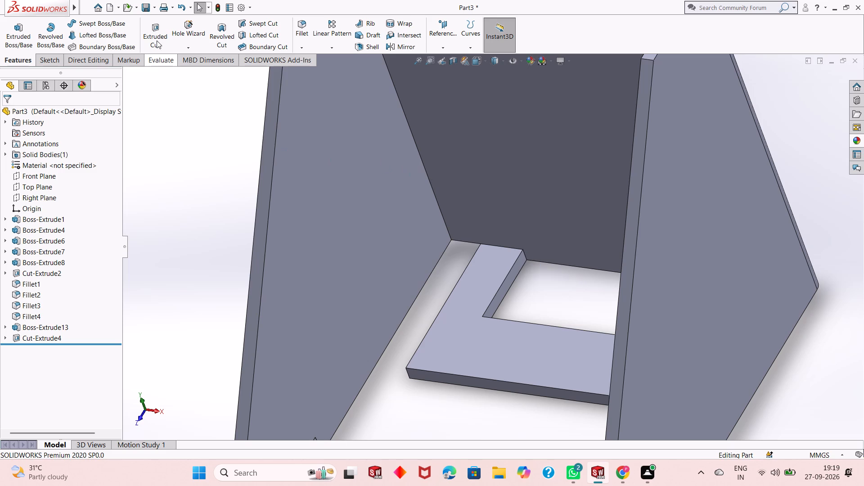
left_click(303, 29)
left_click(503, 247)
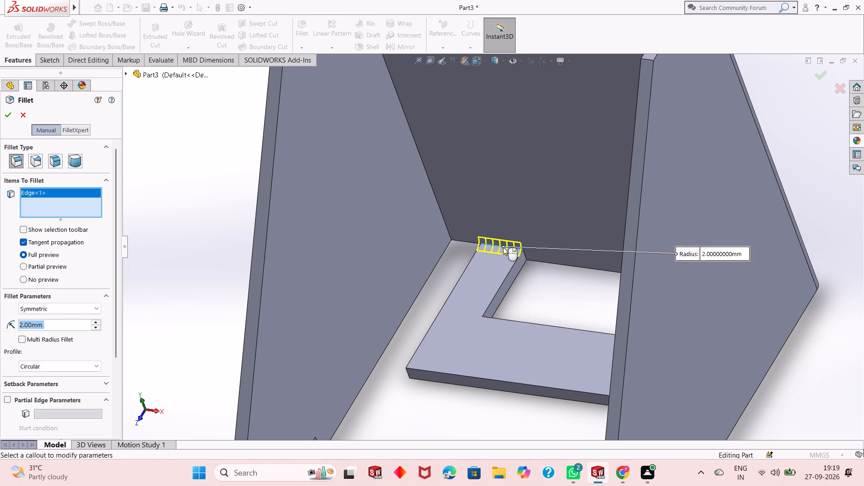
middle_click_drag(538, 275, 533, 253)
left_click(525, 267)
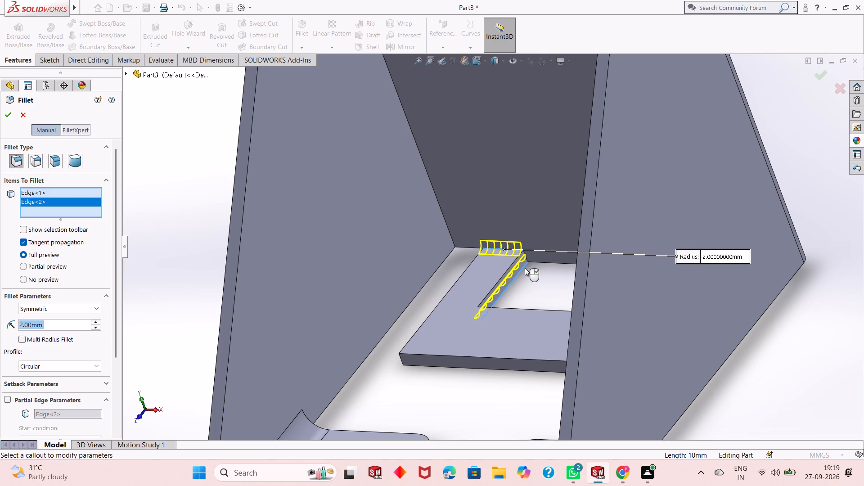
Remove the cutout's side edge from the fillet selection and fillet only the arm-to-plate edge with a 5 mm radius.
right_click(37, 203)
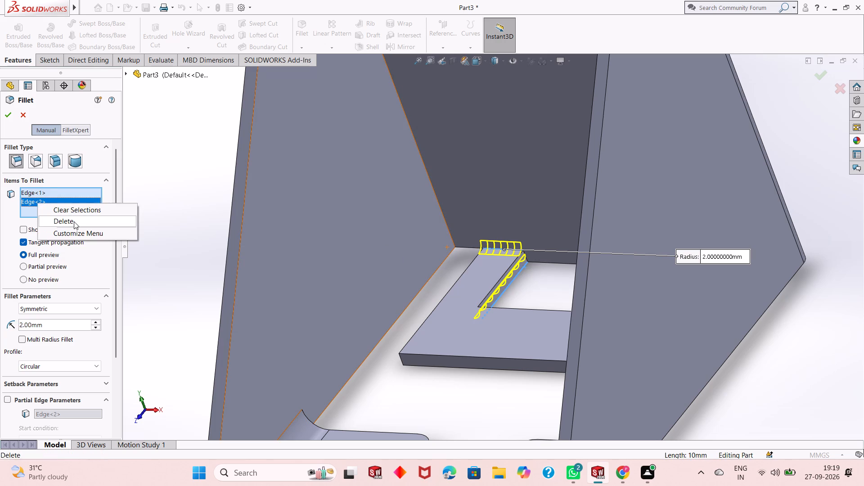
left_click(75, 222)
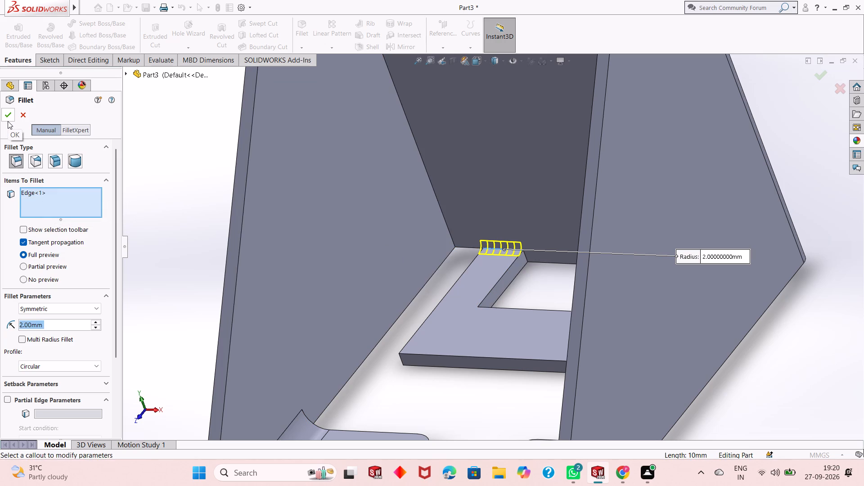
key("5")
key("Return")
left_click(4, 117)
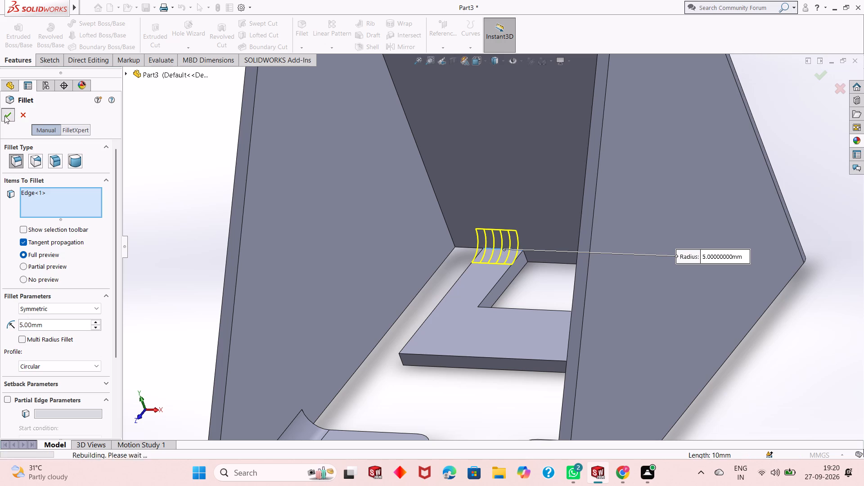
Edit the arm-to-plate fillet to include the flange's other narrow arm where it meets the plate, and set the radius to 4 mm.
middle_click_drag(546, 297, 553, 286)
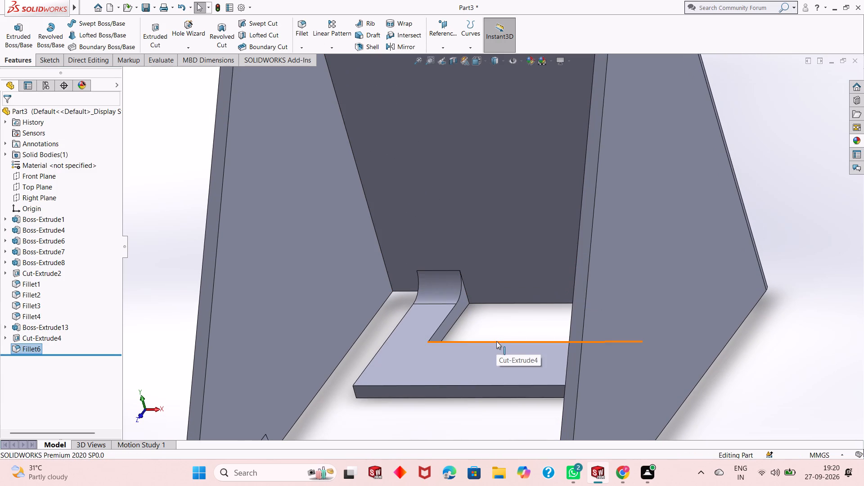
scroll(502, 322, "up", 2)
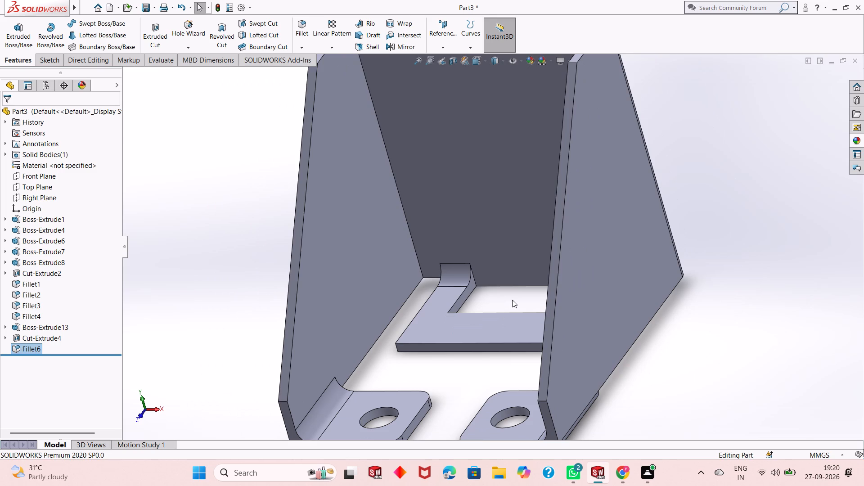
middle_click_drag(515, 299, 435, 272)
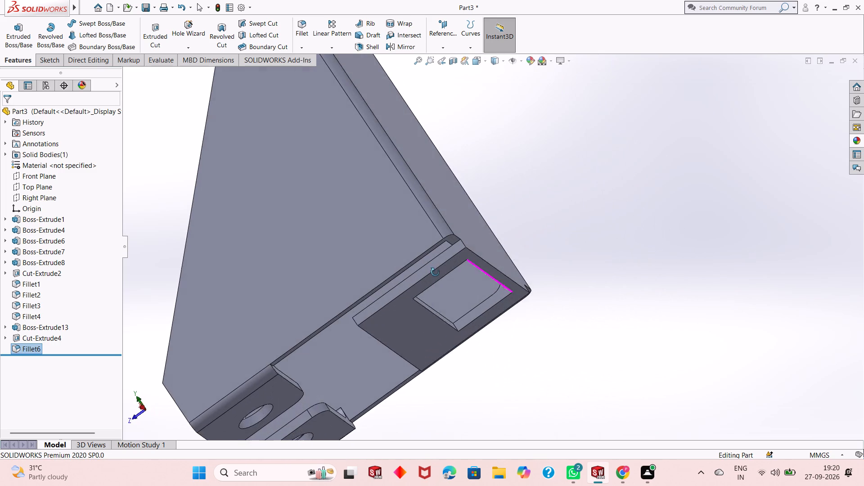
middle_click_drag(435, 272, 439, 306)
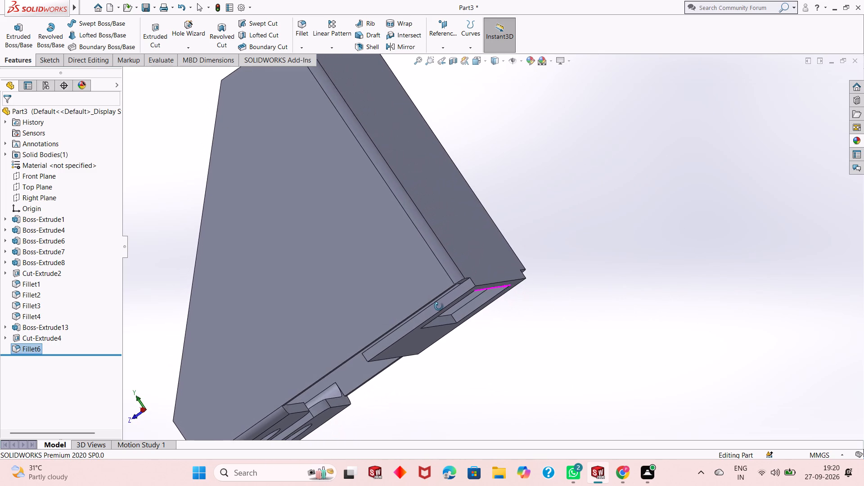
middle_click_drag(439, 306, 574, 369)
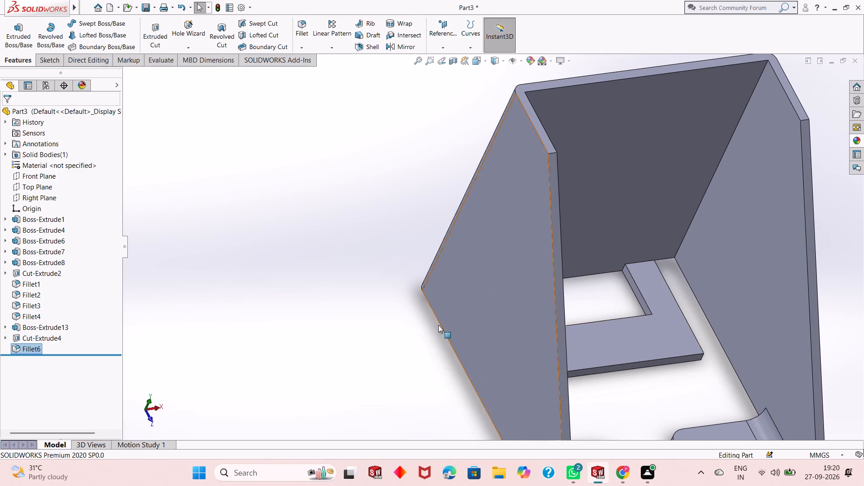
left_click(32, 350)
left_click(39, 323)
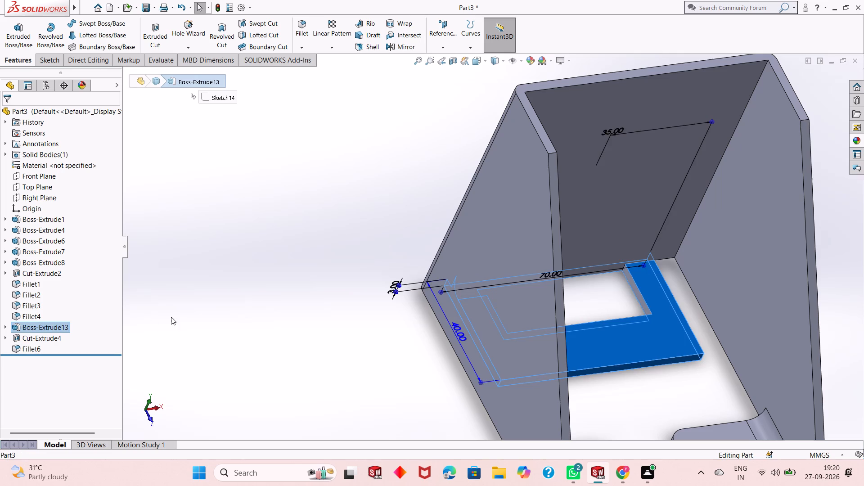
key("Escape")
key("Escape")
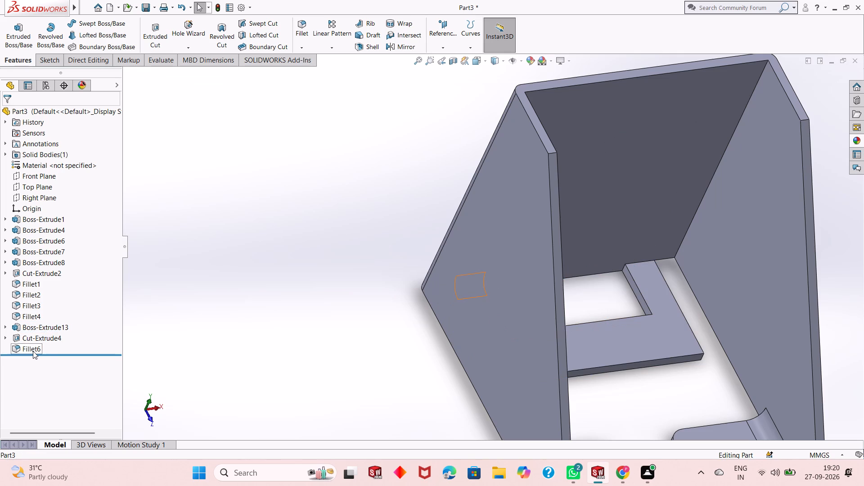
left_click(33, 351)
left_click(40, 324)
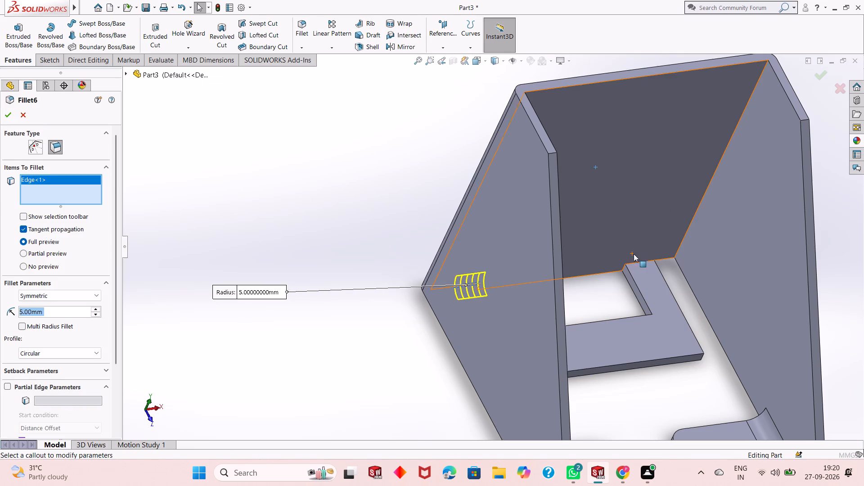
left_click(641, 263)
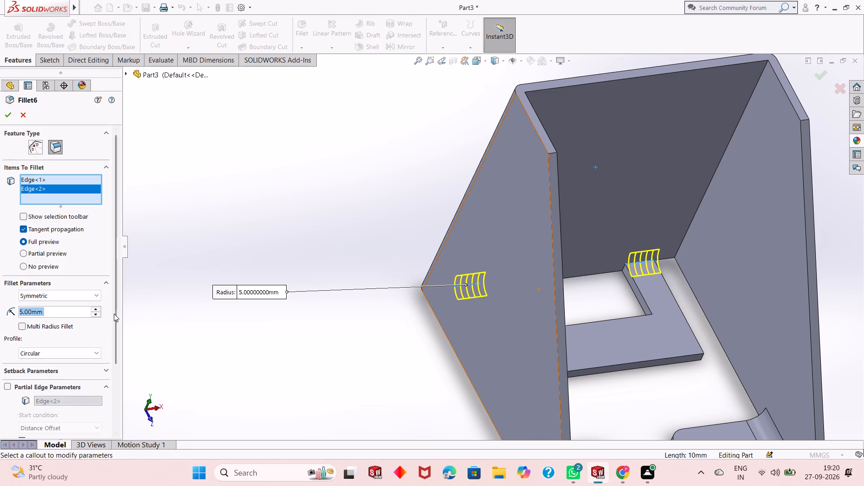
key("4")
key("Return")
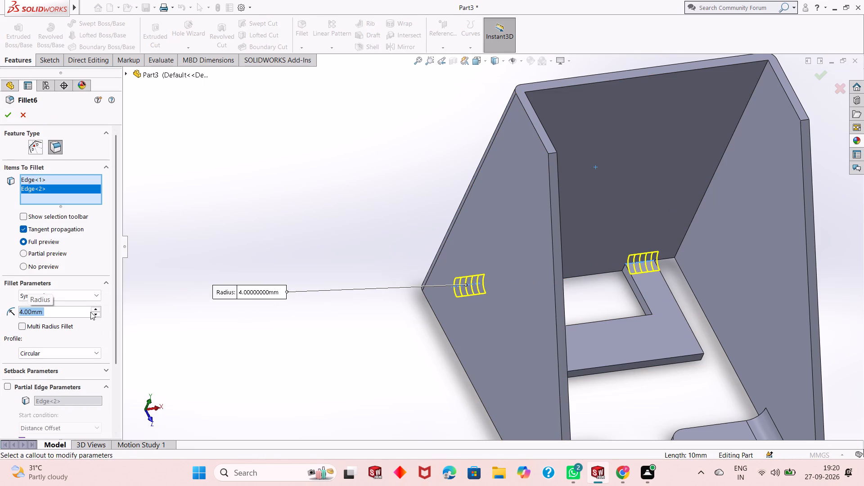
left_click(8, 115)
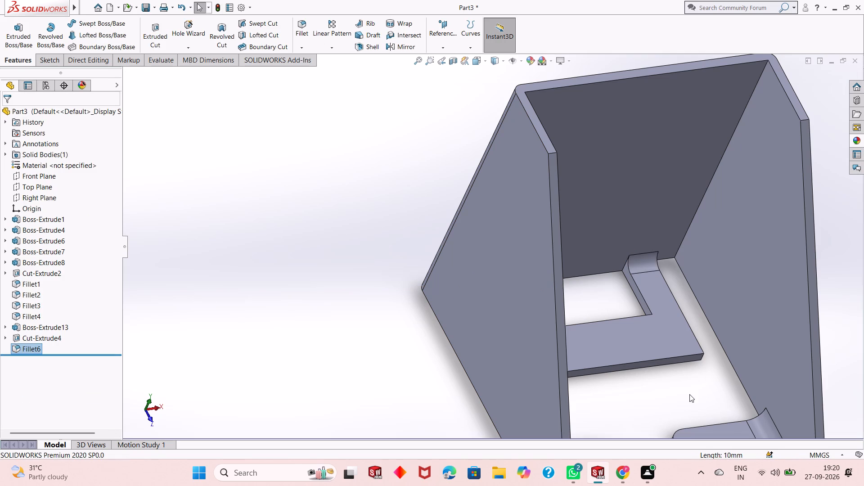
Fillet the two outer front corners of the bottom flange with a 5 mm radius.
middle_click_drag(688, 384, 625, 359)
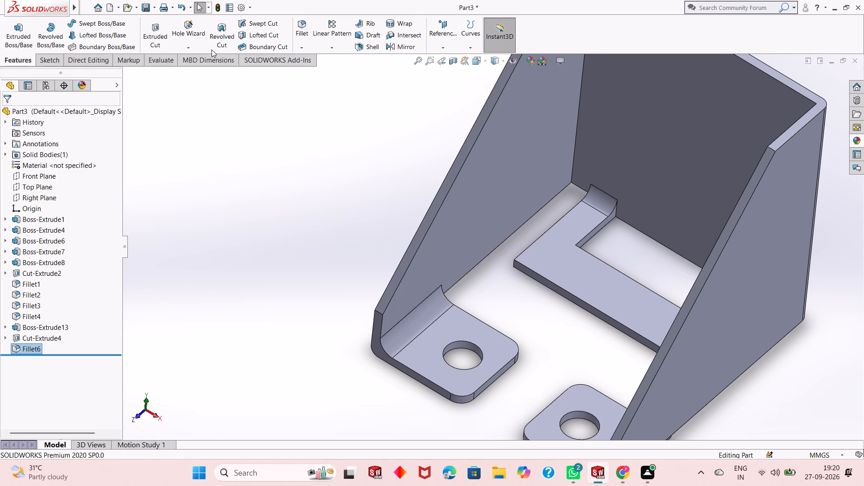
left_click(303, 23)
key("5")
key("Return")
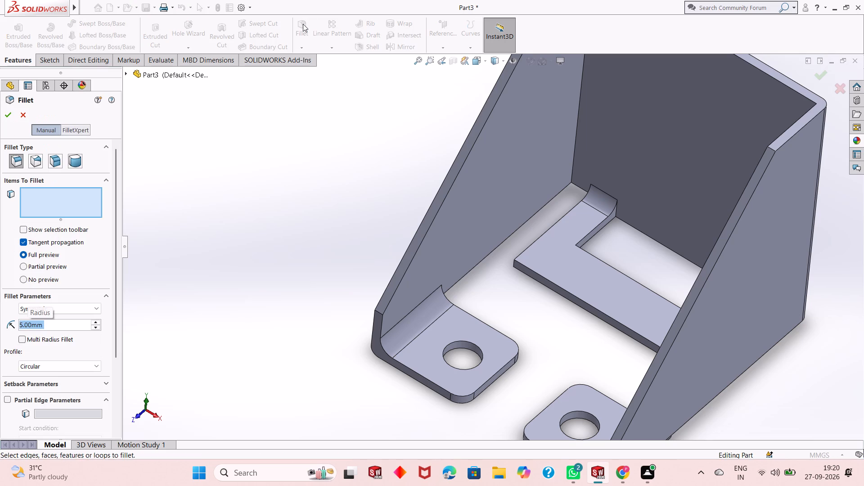
scroll(565, 274, "down", 4)
middle_click_drag(477, 314, 488, 263)
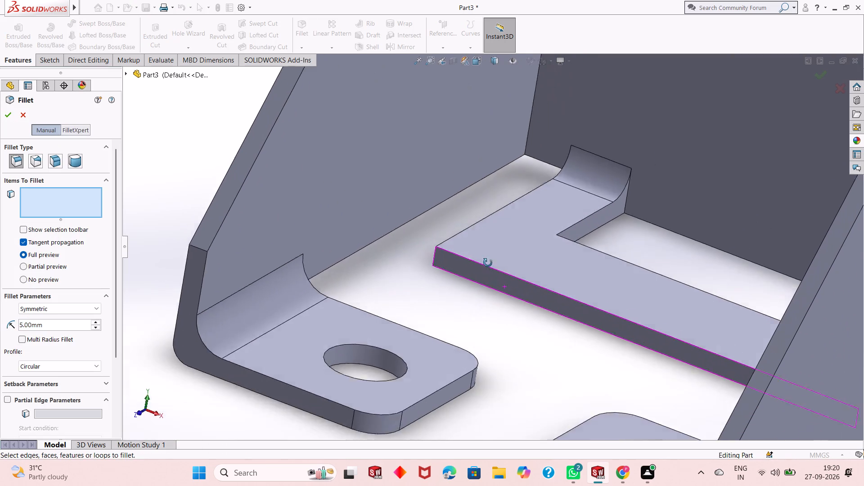
middle_click_drag(488, 263, 509, 287)
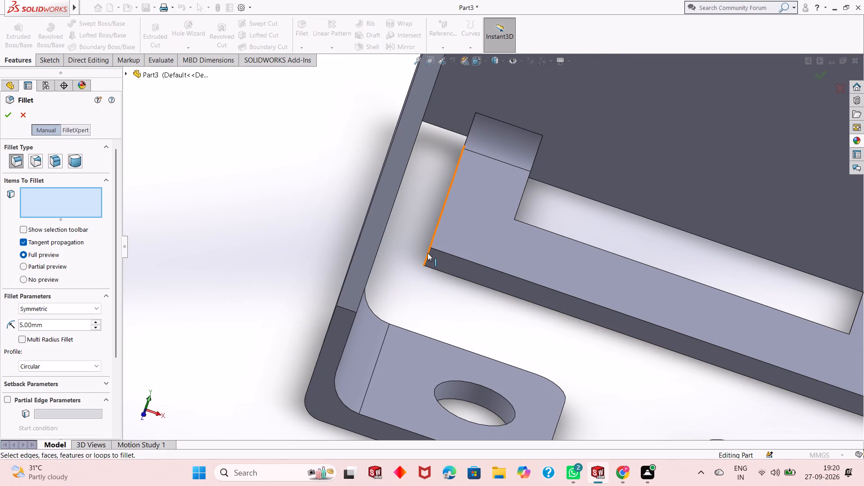
left_click(427, 253)
scroll(451, 291, "up", 4)
scroll(741, 361, "down", 4)
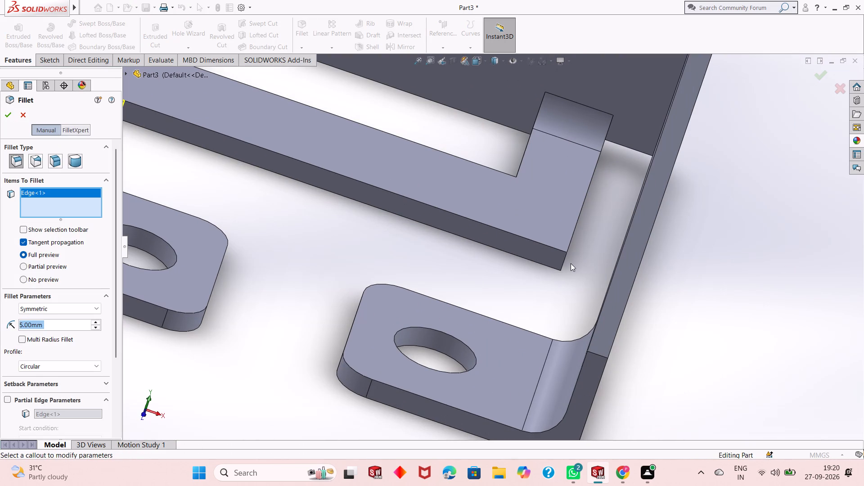
left_click(566, 258)
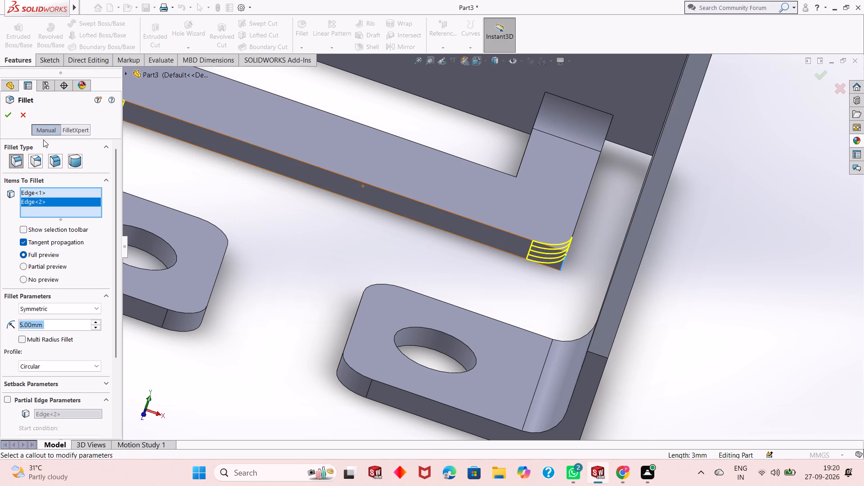
left_click(9, 115)
Start a new fillet on one inner corner edge of the flange's rectangular cutout with a 2 mm radius.
scroll(398, 261, "up", 2)
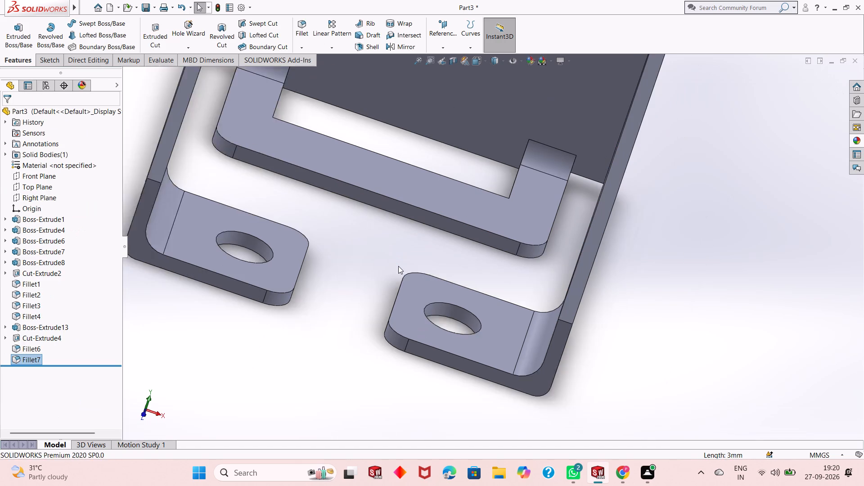
scroll(398, 266, "up", 1)
middle_click_drag(498, 282, 481, 259)
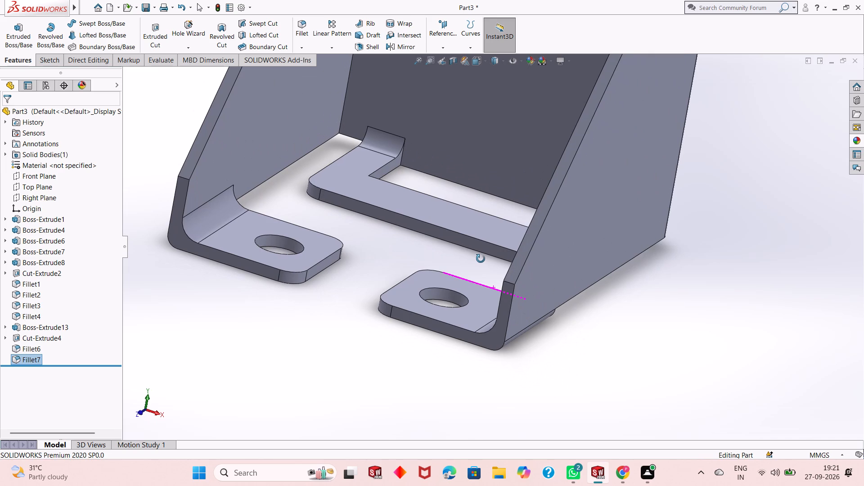
middle_click_drag(481, 259, 493, 252)
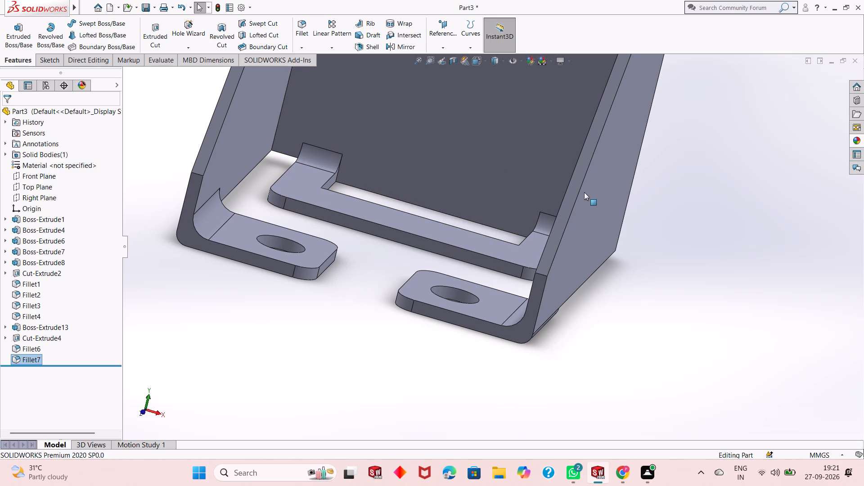
scroll(362, 199, "down", 4)
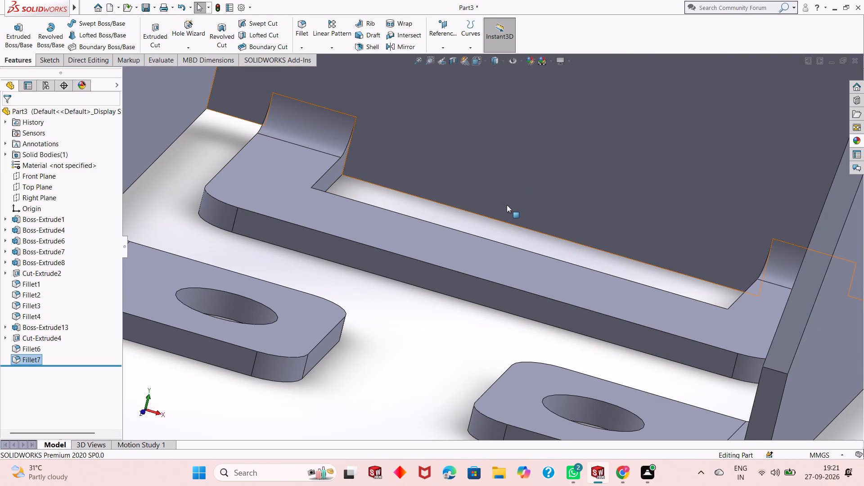
middle_click_drag(507, 207, 494, 233)
middle_click_drag(477, 216, 467, 225)
left_click(298, 27)
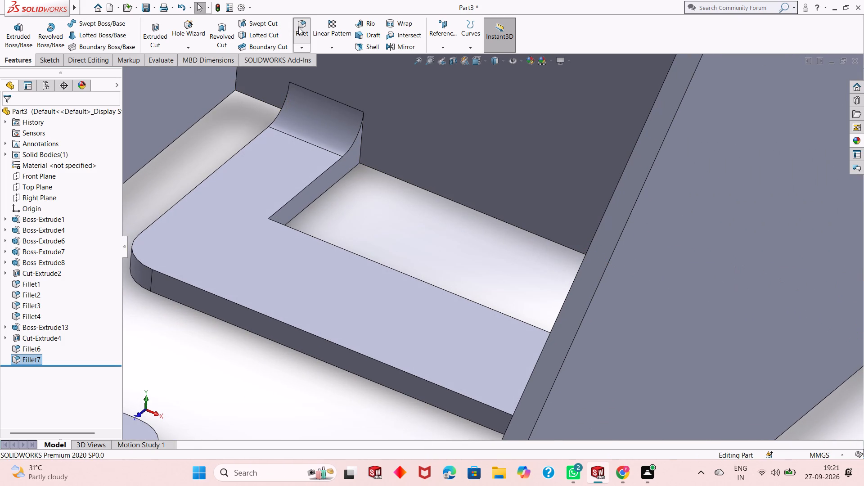
key("5")
key("Return")
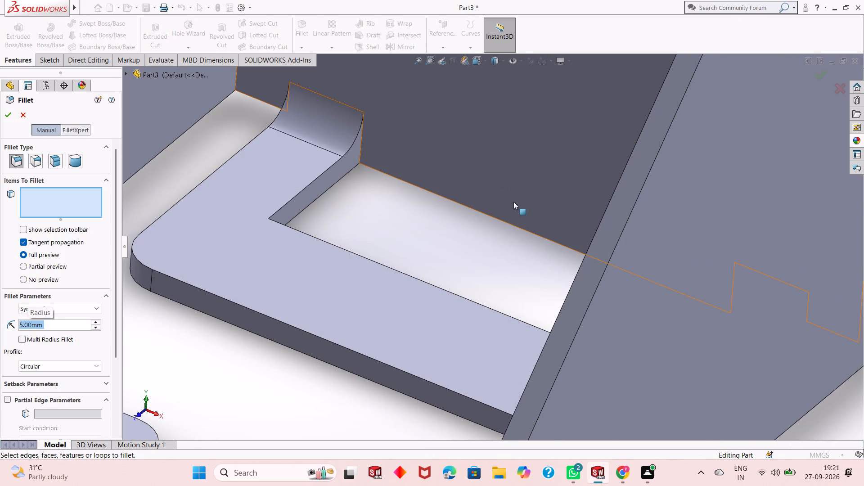
middle_click_drag(513, 202, 485, 297)
middle_click_drag(394, 172, 370, 197)
scroll(364, 189, "down", 2)
middle_click_drag(364, 189, 377, 179)
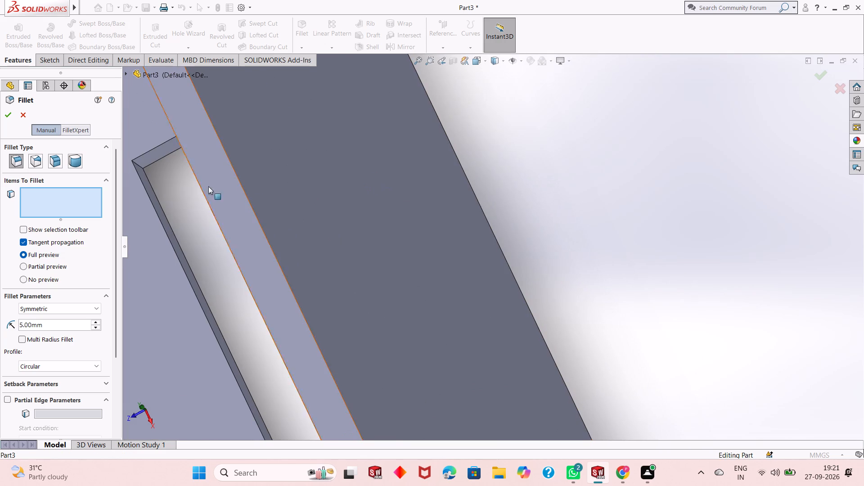
scroll(175, 178, "up", 1)
scroll(196, 193, "down", 3)
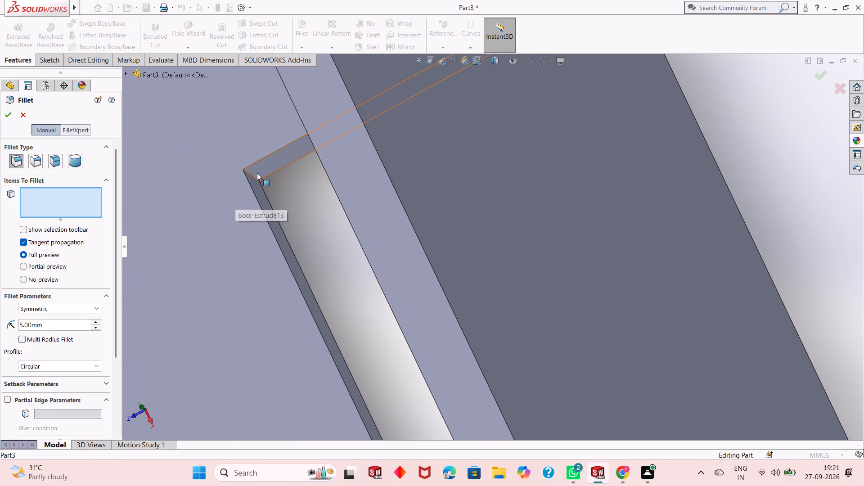
left_click(255, 177)
scroll(293, 215, "up", 4)
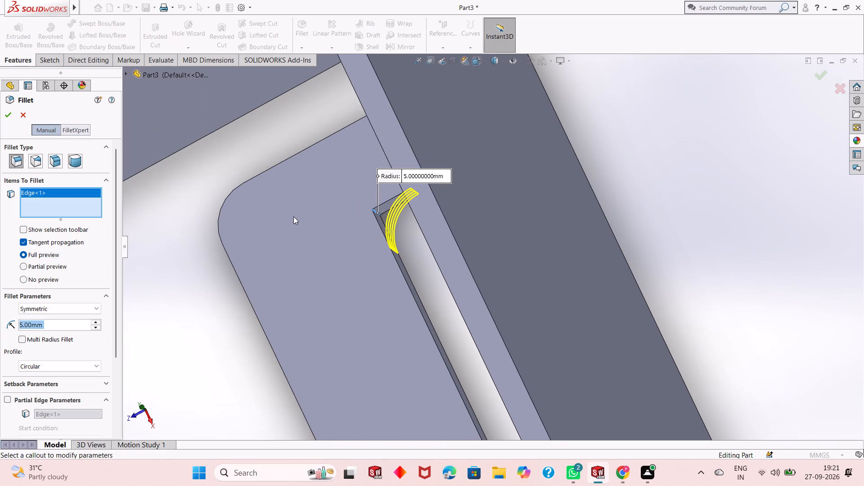
key("2")
key("Return")
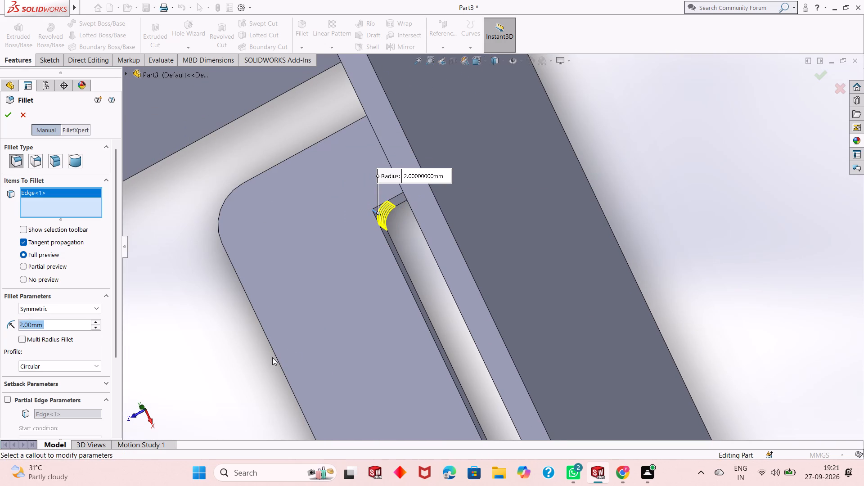
Add the cutout's opposite inner corner edge to the 2 mm fillet and apply it.
middle_click_drag(301, 339, 374, 427)
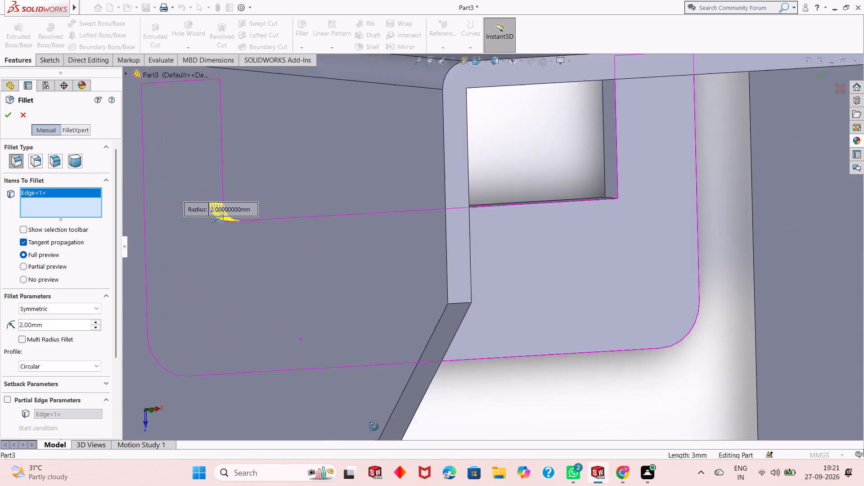
middle_click_drag(374, 427, 375, 433)
scroll(592, 191, "down", 7)
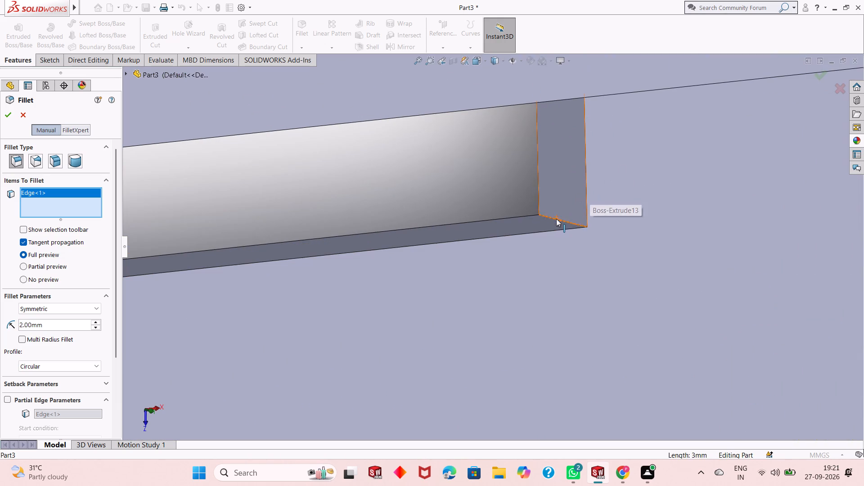
left_click(556, 219)
middle_click_drag(528, 188, 516, 110)
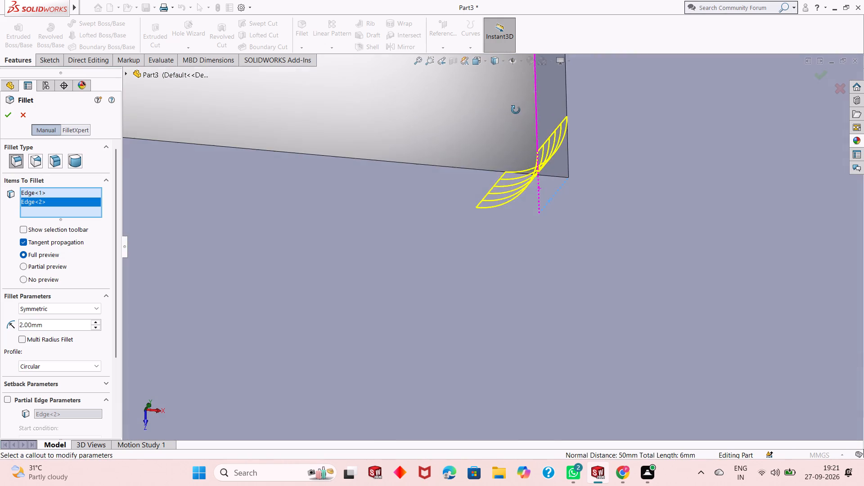
middle_click_drag(516, 110, 516, 109)
scroll(481, 215, "up", 9)
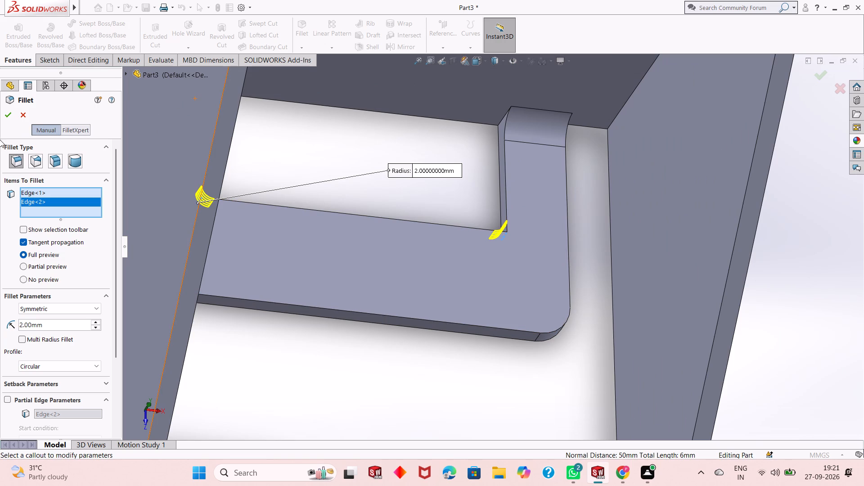
left_click(4, 113)
middle_click_drag(438, 172, 453, 124)
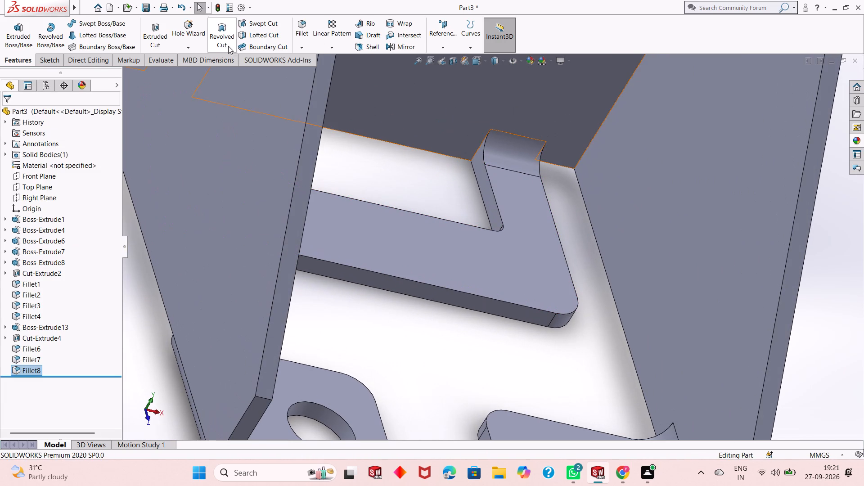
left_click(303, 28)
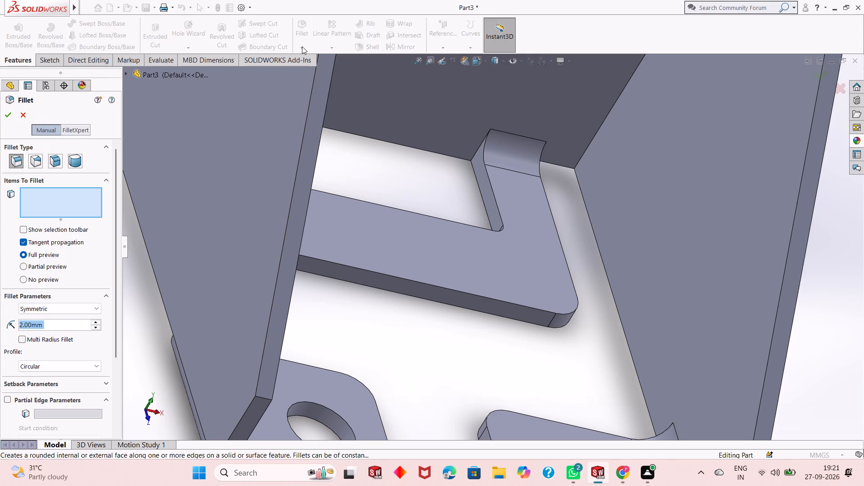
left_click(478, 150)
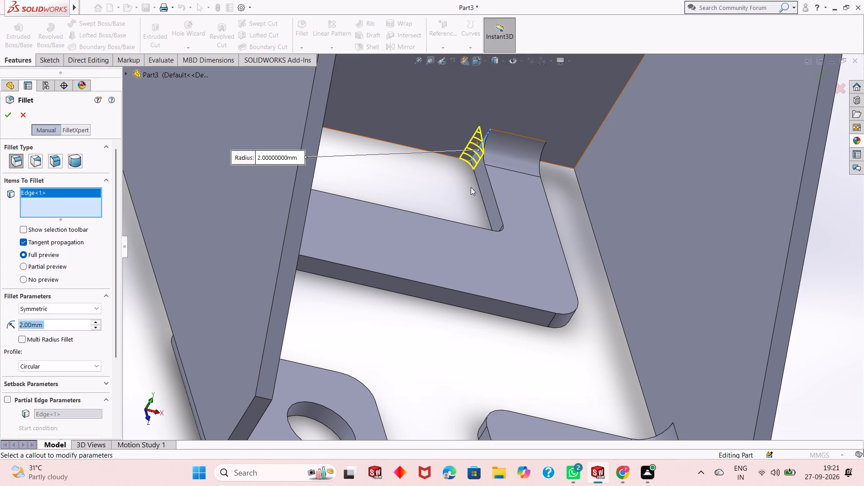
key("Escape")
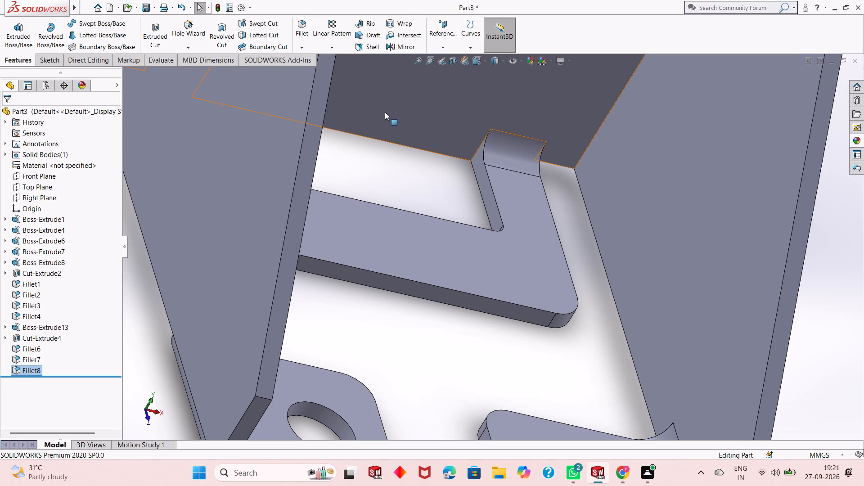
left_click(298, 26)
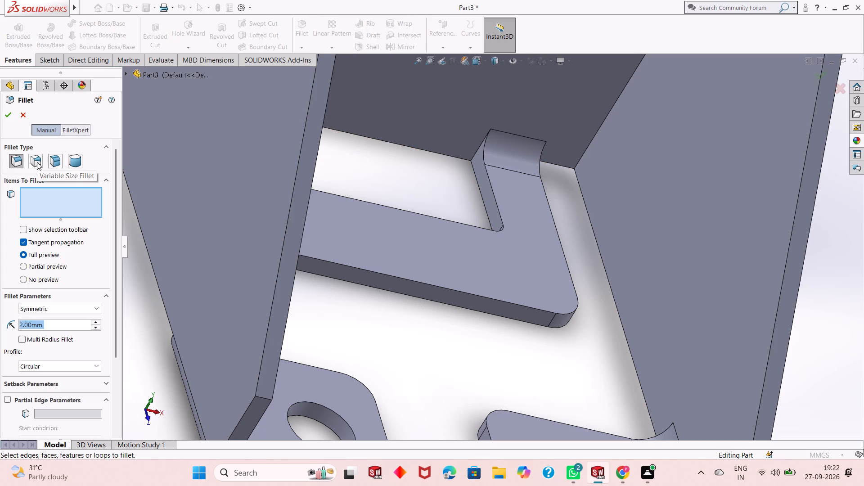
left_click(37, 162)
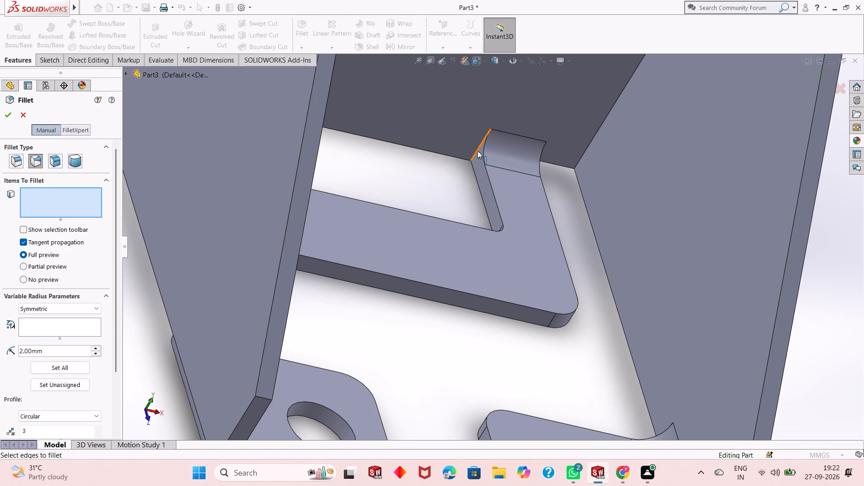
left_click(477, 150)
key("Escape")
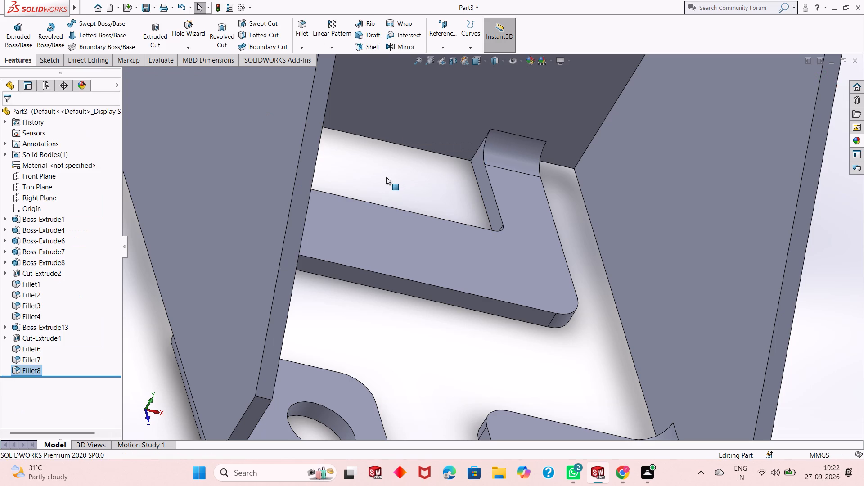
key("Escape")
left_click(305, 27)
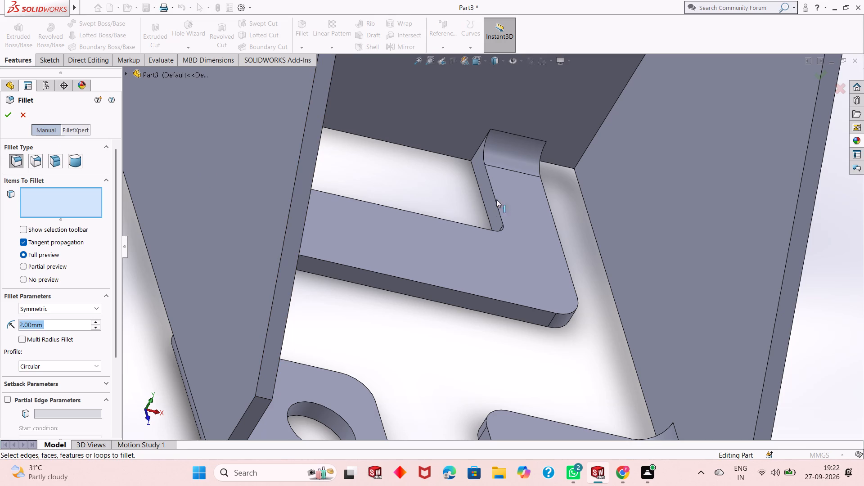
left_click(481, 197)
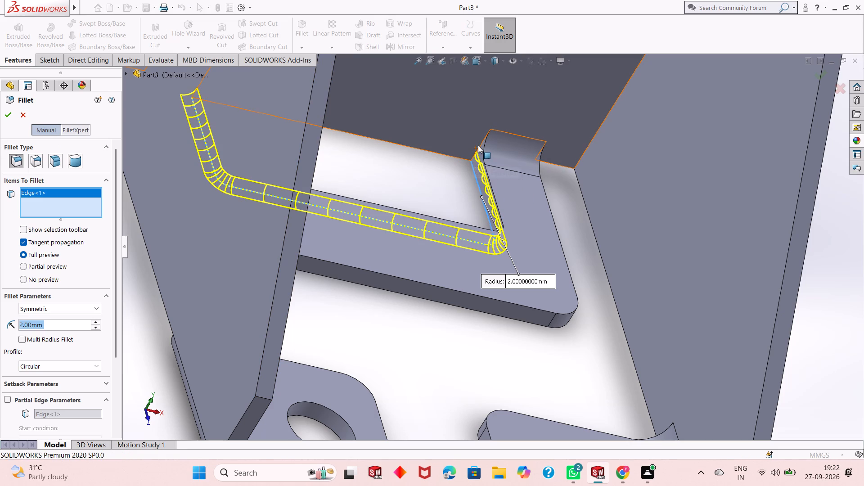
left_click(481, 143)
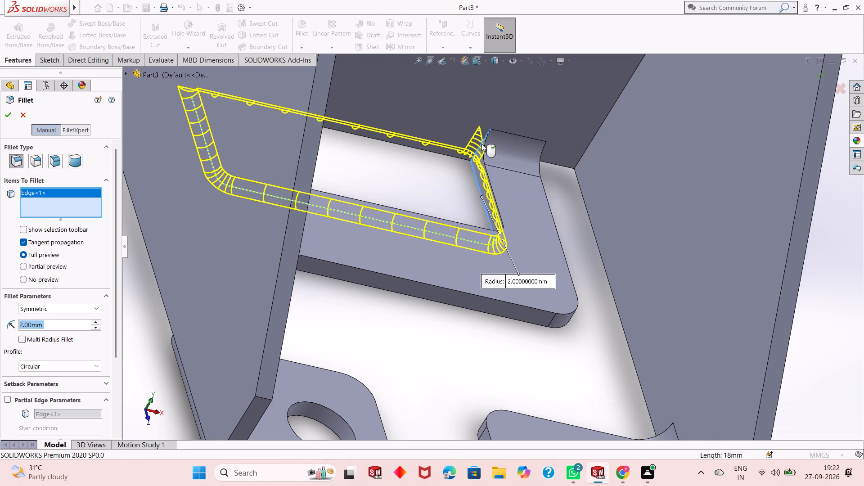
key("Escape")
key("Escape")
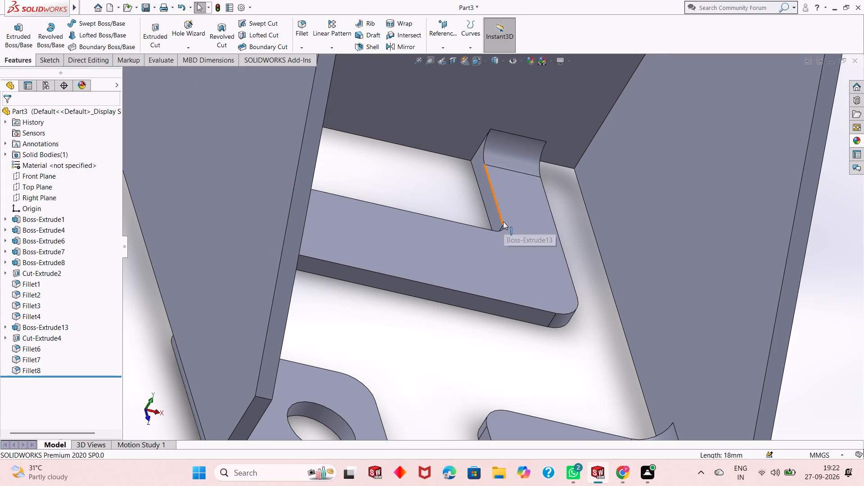
Fillet one short vertical corner edge where the bottom flange's end meets the plate's outer back face, with a 2 mm radius.
scroll(503, 221, "up", 2)
middle_click_drag(478, 253, 440, 224)
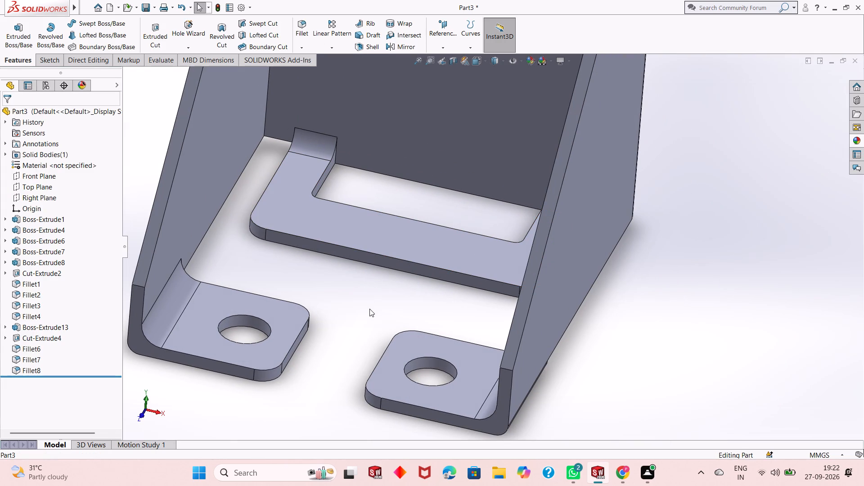
middle_click_drag(383, 306, 372, 285)
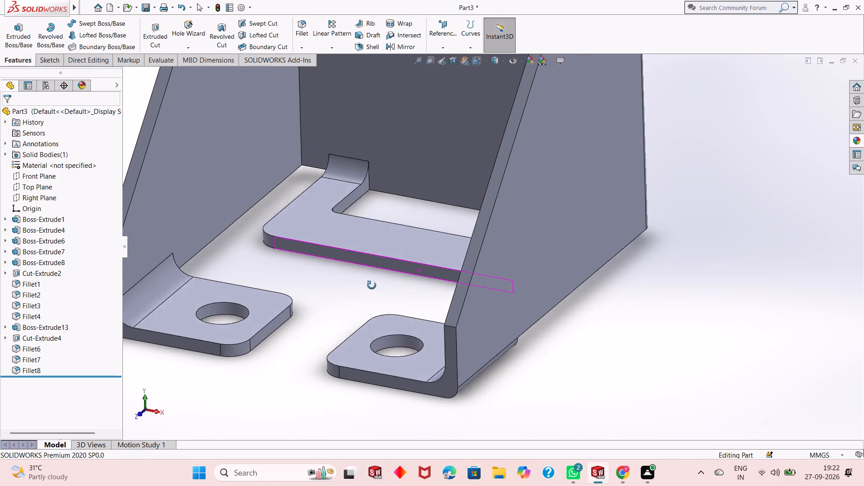
middle_click_drag(372, 285, 211, 314)
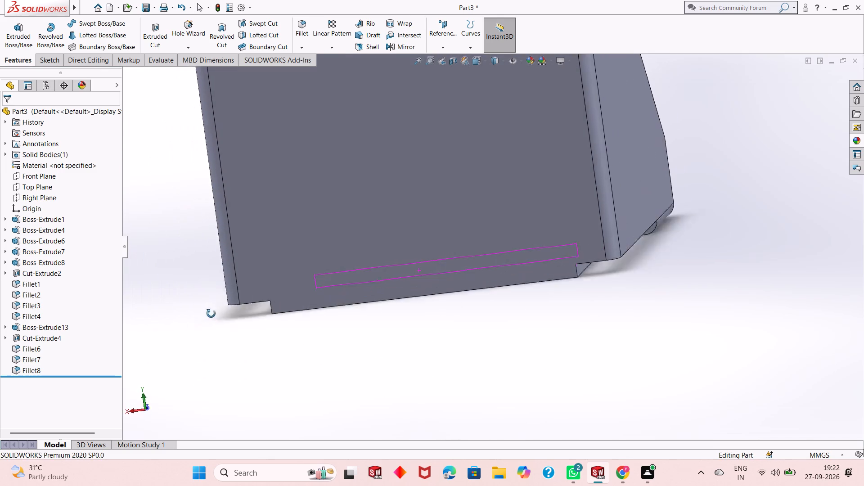
middle_click_drag(211, 314, 224, 344)
middle_click_drag(495, 405, 496, 391)
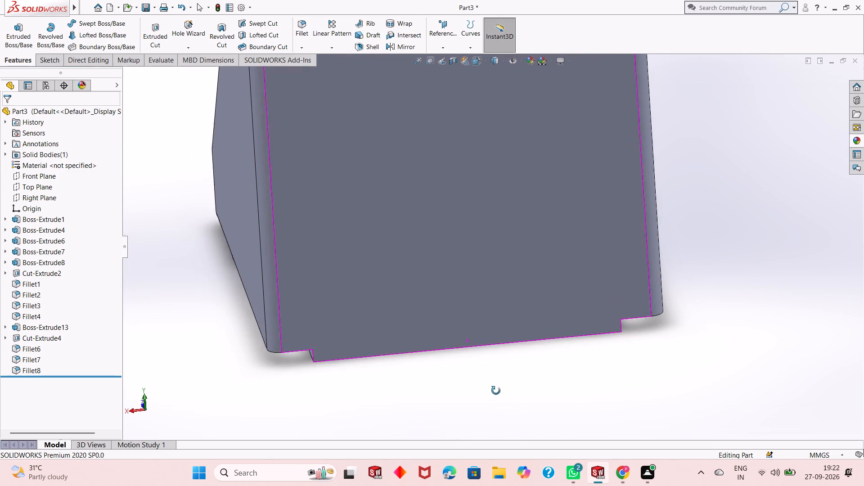
middle_click_drag(496, 391, 552, 328)
scroll(396, 328, "down", 1)
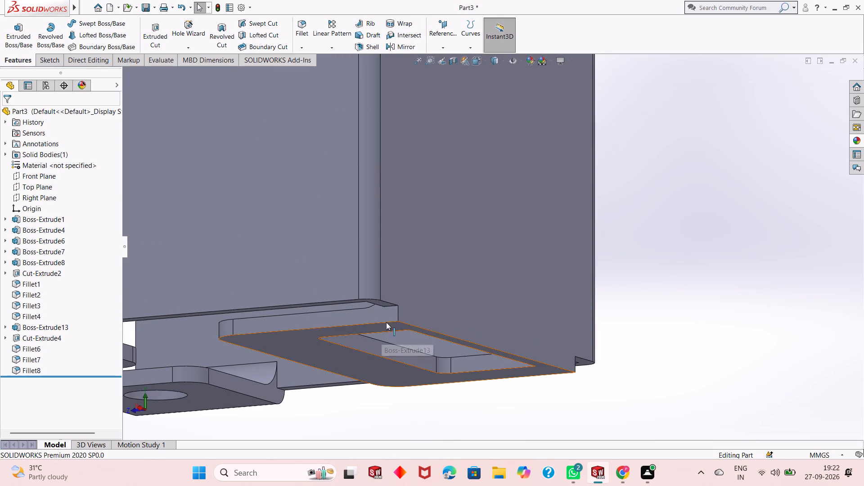
left_click(305, 32)
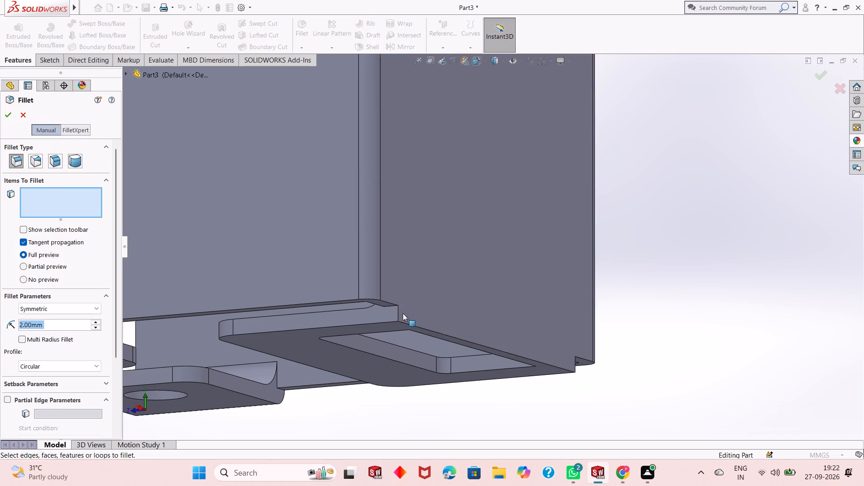
middle_click_drag(402, 316, 403, 324)
left_click(399, 315)
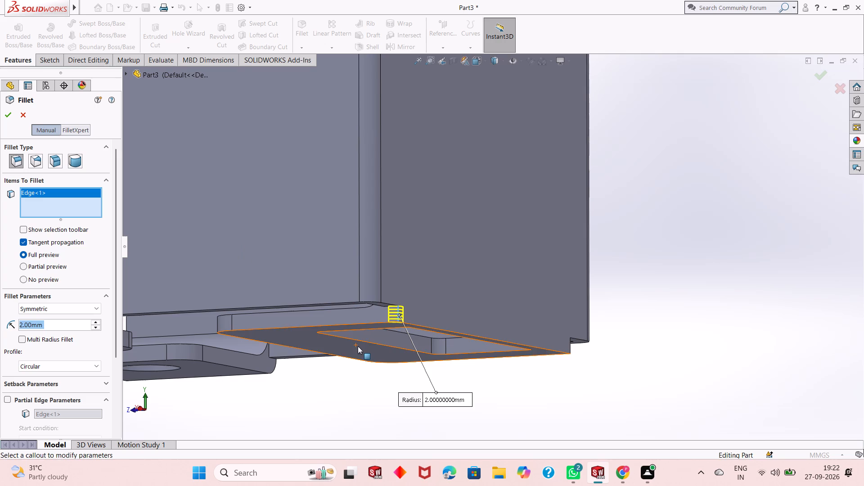
scroll(335, 384, "up", 2)
middle_click_drag(336, 367, 378, 365)
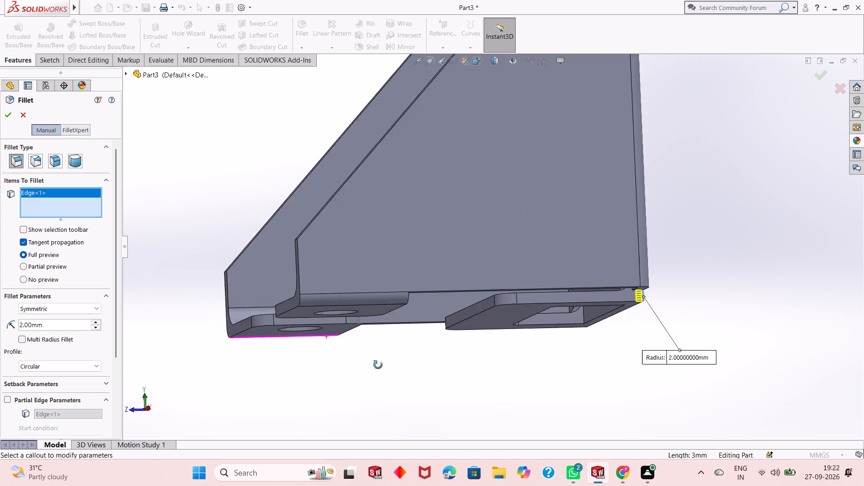
middle_click_drag(378, 365, 413, 368)
middle_click_drag(415, 368, 415, 368)
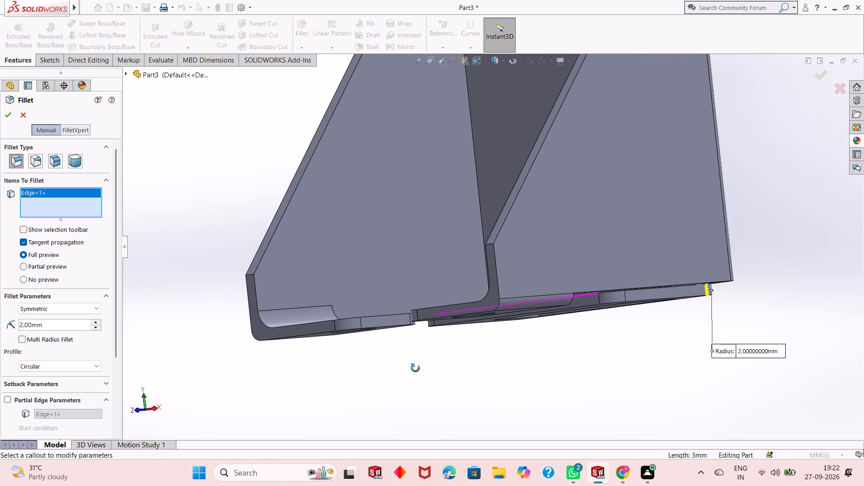
middle_click_drag(415, 368, 352, 372)
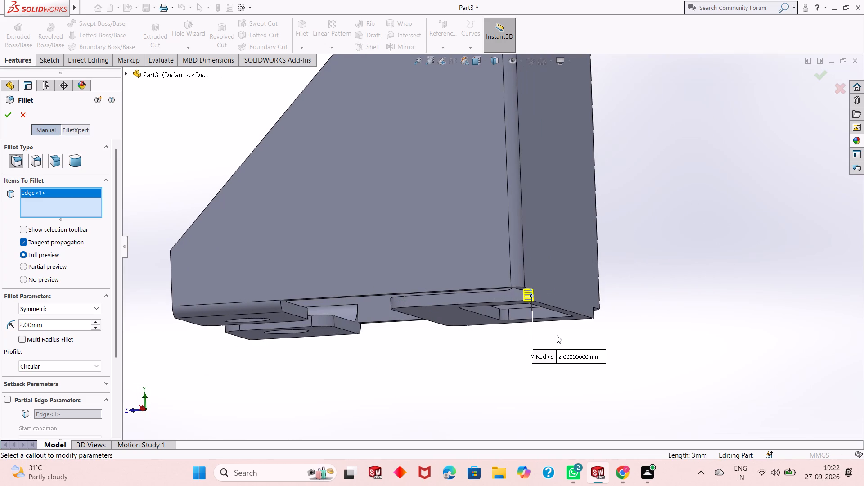
scroll(557, 335, "down", 1)
scroll(552, 337, "up", 1)
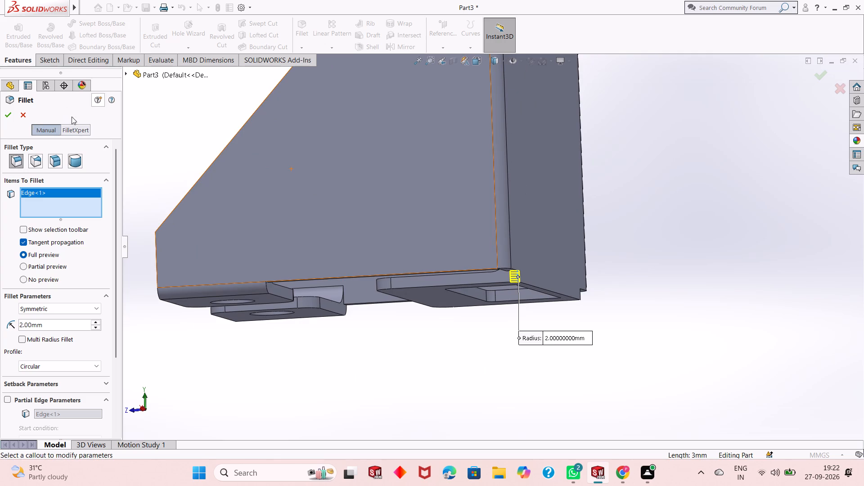
left_click(2, 112)
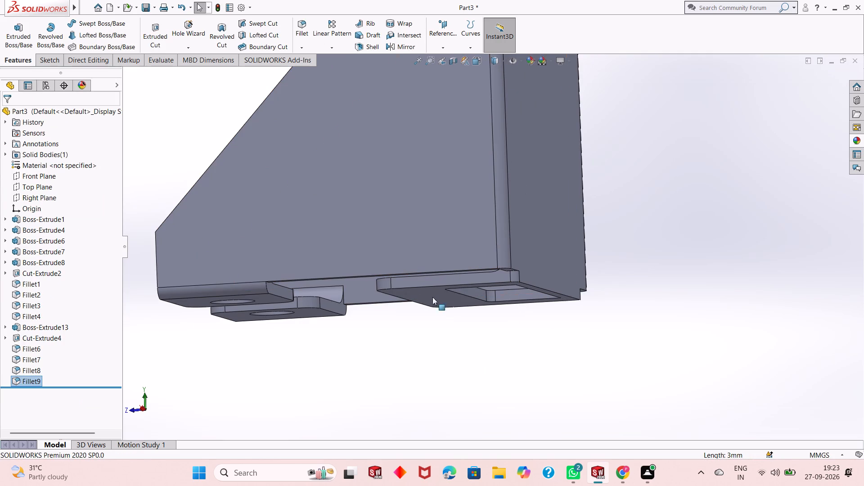
Edit the latest 2 mm fillet to include the matching short corner edge at the opposite end of the plate's bottom edge.
middle_click_drag(506, 289, 538, 296)
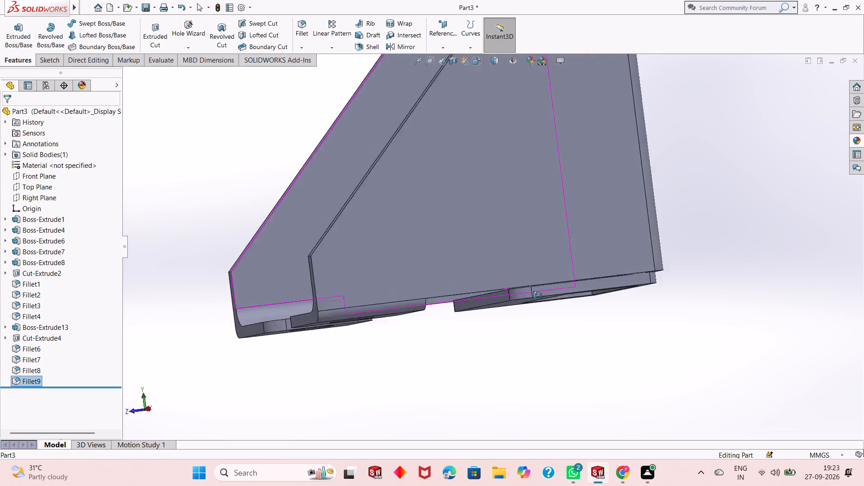
middle_click_drag(538, 296, 546, 326)
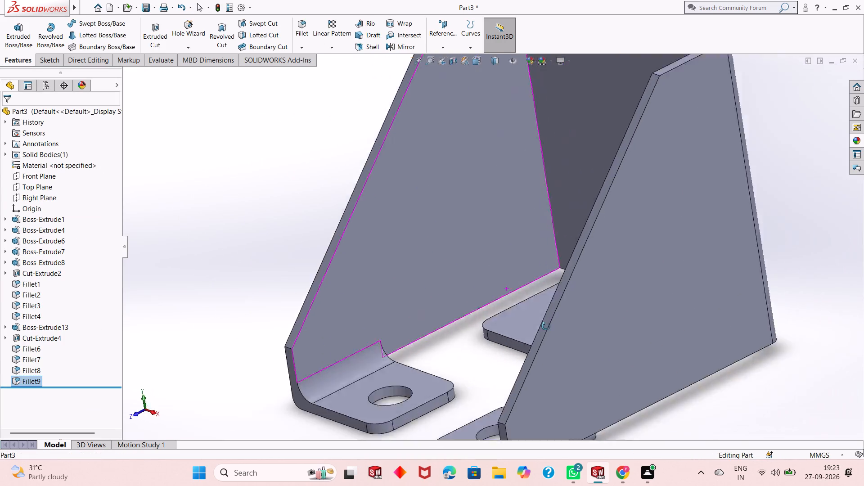
middle_click_drag(546, 326, 477, 321)
left_click(33, 384)
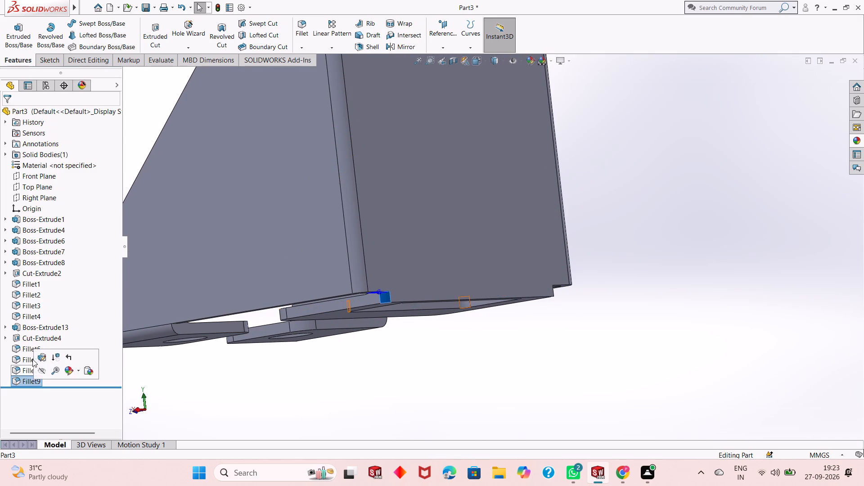
left_click(38, 356)
middle_click_drag(551, 296, 454, 320)
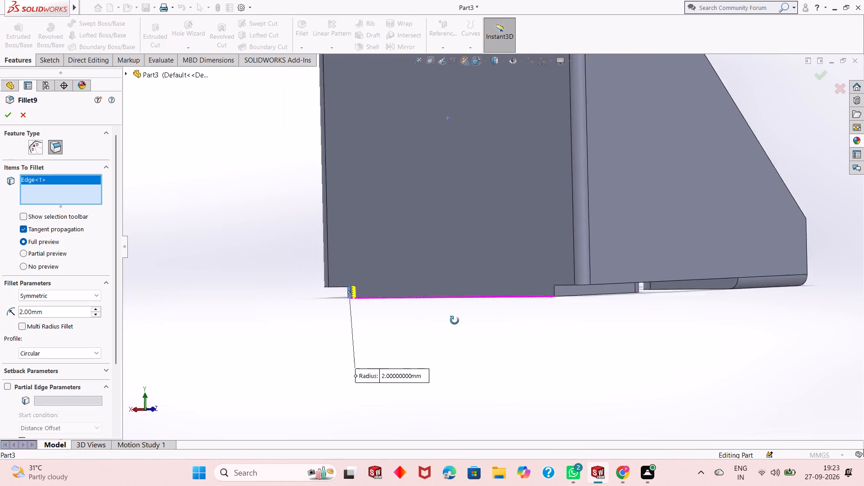
middle_click_drag(454, 320, 449, 323)
scroll(545, 280, "down", 5)
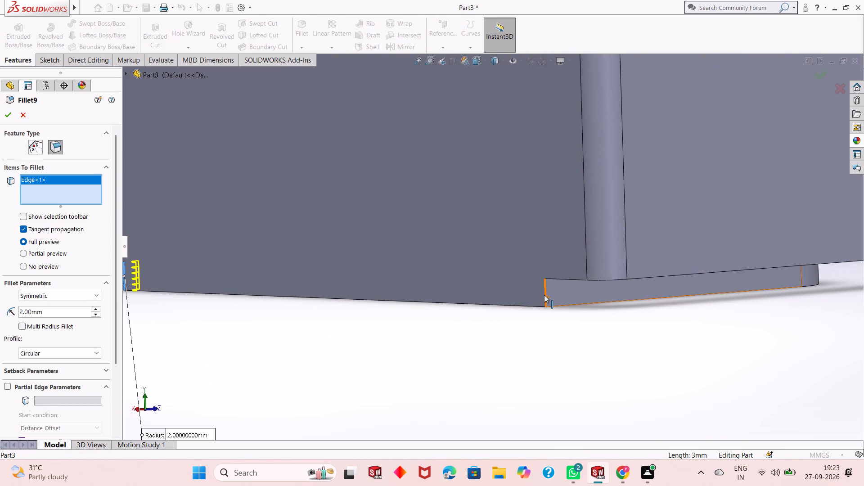
left_click(544, 295)
left_click(8, 112)
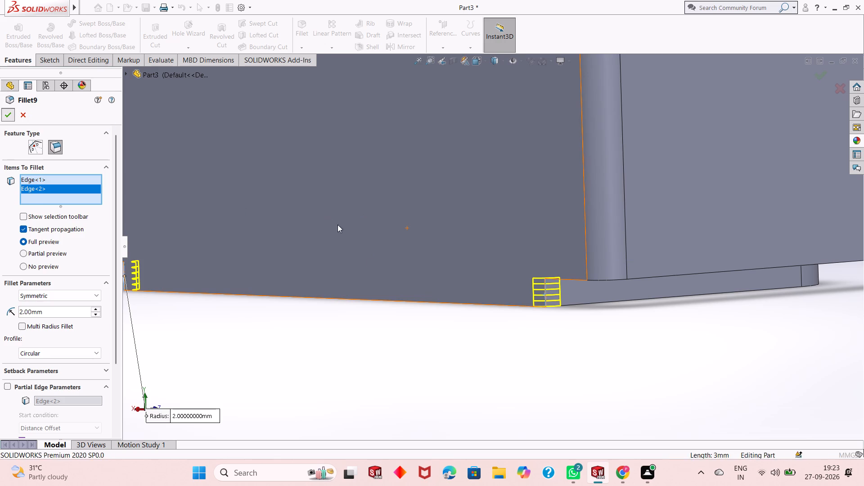
scroll(370, 261, "up", 3)
left_click(362, 289)
Start a new sketch on the plate's large outer back face and view it face-on.
middle_click_drag(399, 231, 476, 236)
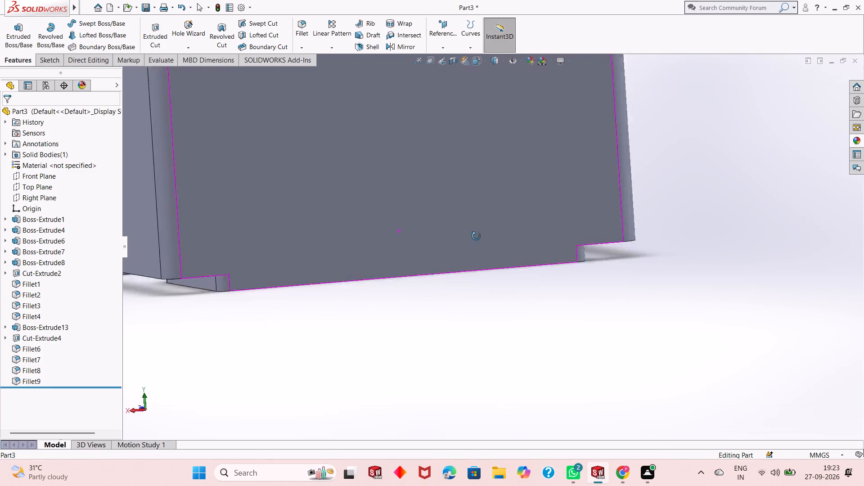
middle_click_drag(476, 236, 508, 241)
scroll(482, 297, "up", 3)
middle_click_drag(499, 245, 487, 271)
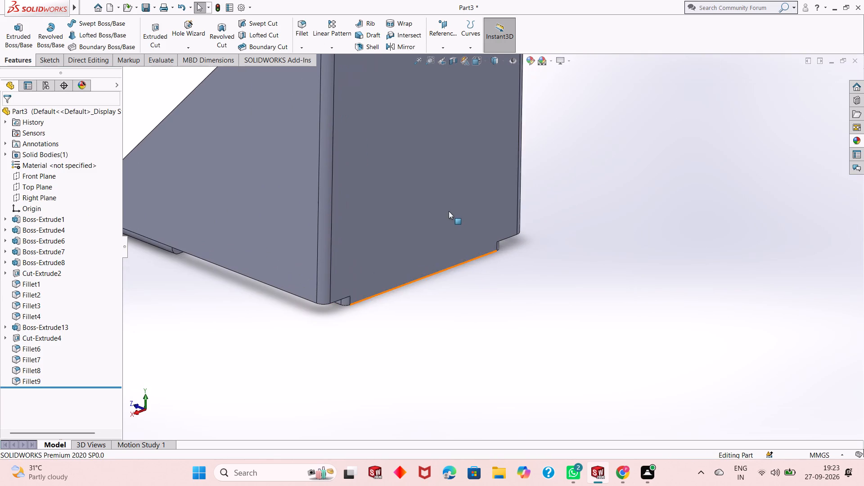
left_click(449, 211)
left_click(492, 188)
key("ctrl+8")
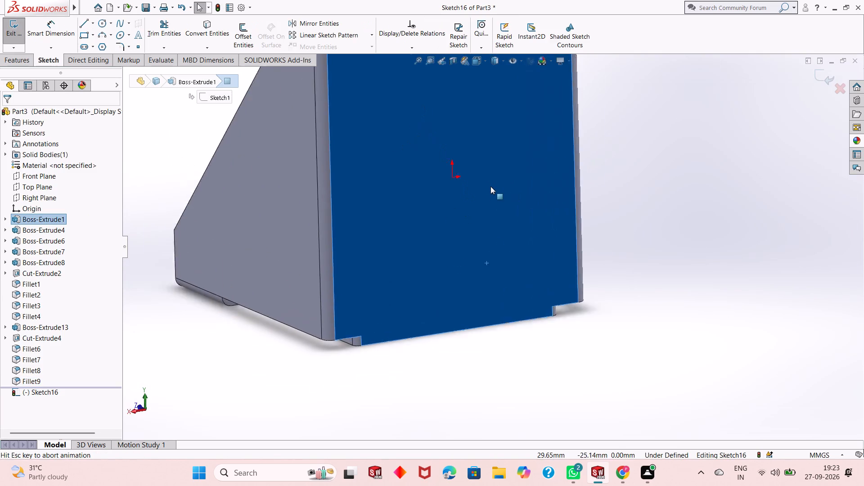
key("Escape")
scroll(469, 301, "up", 1)
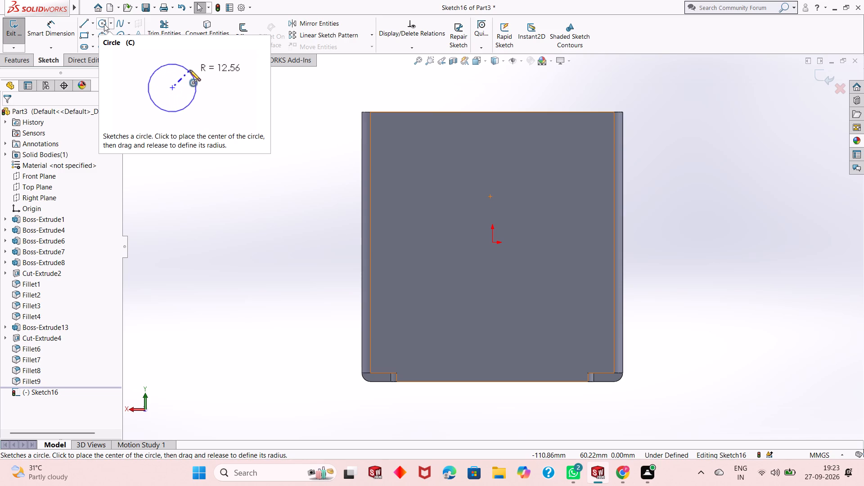
Sketch four concentric circles centred on the origin, with radii of about 21, 14, 8 and 3 mm.
left_click(104, 24)
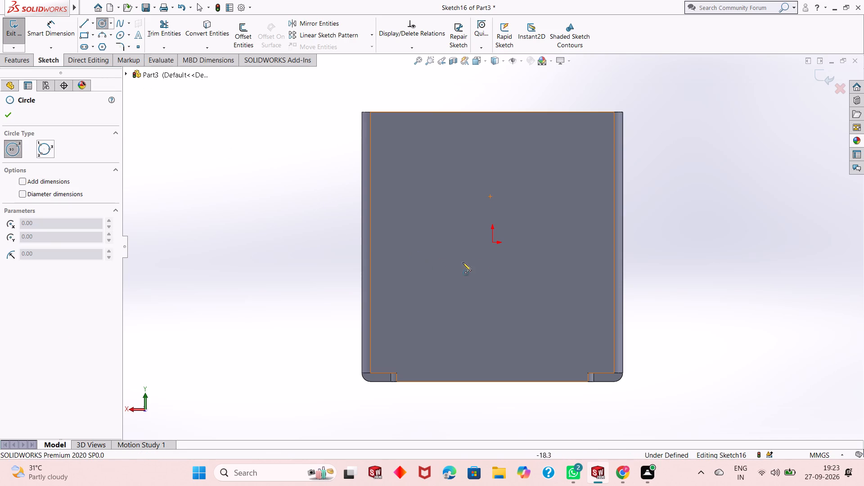
left_click(492, 243)
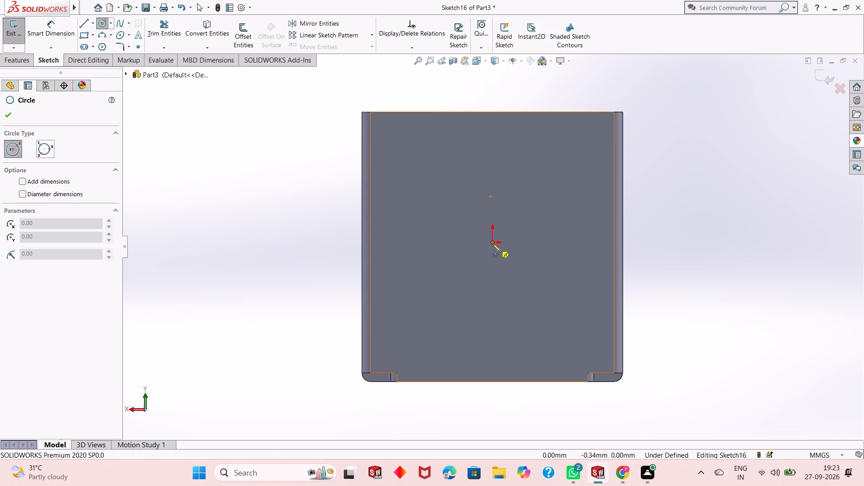
left_click(526, 193)
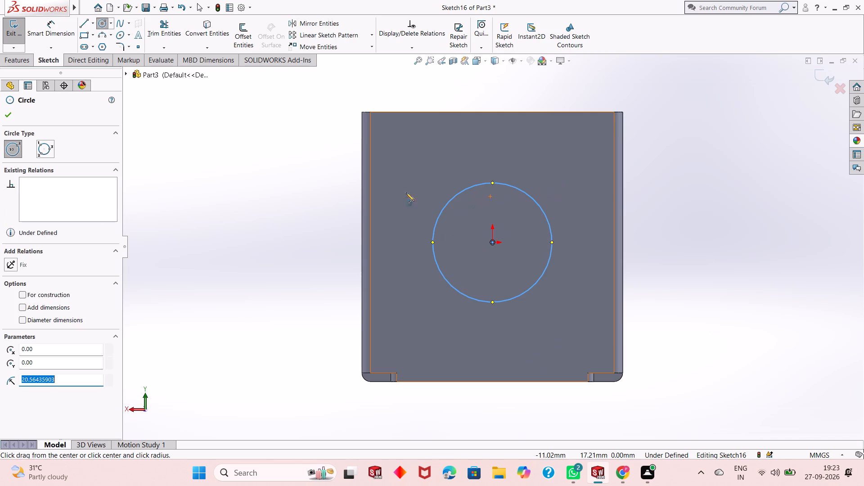
left_click(493, 243)
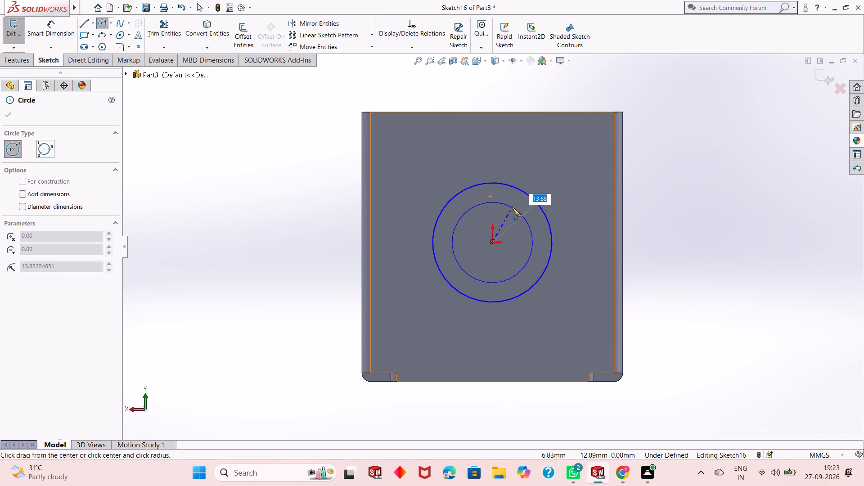
left_click(512, 207)
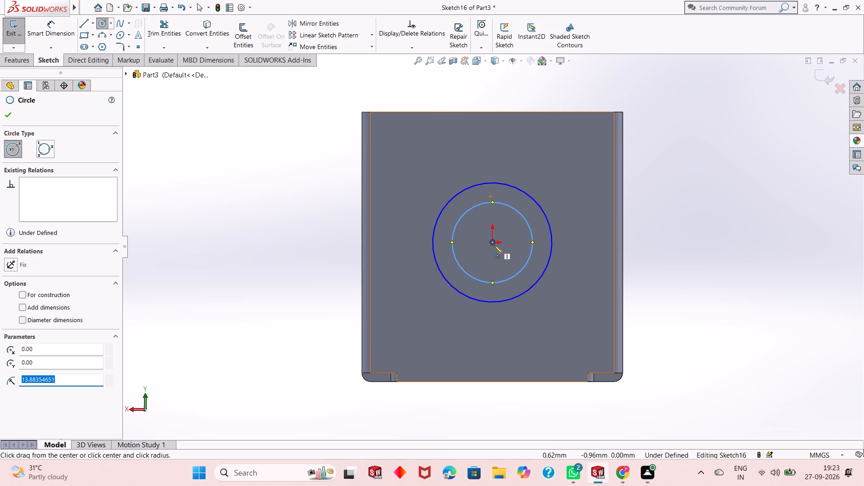
left_click(493, 243)
left_click(504, 223)
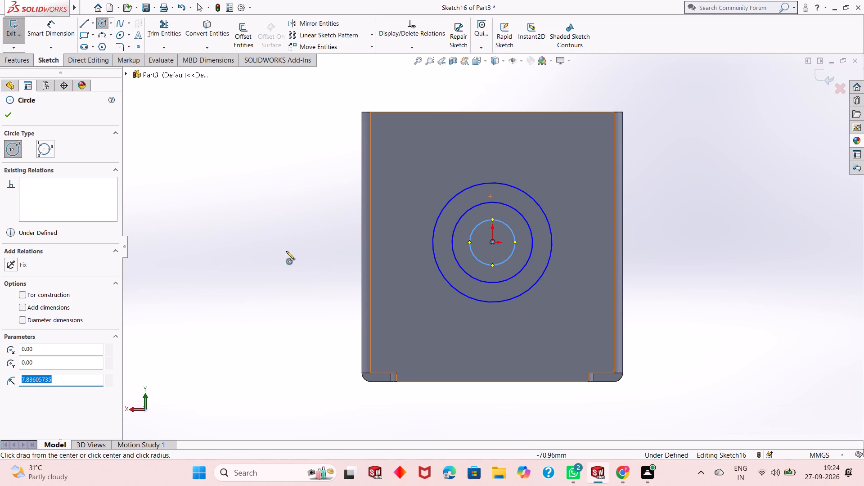
right_click(234, 235)
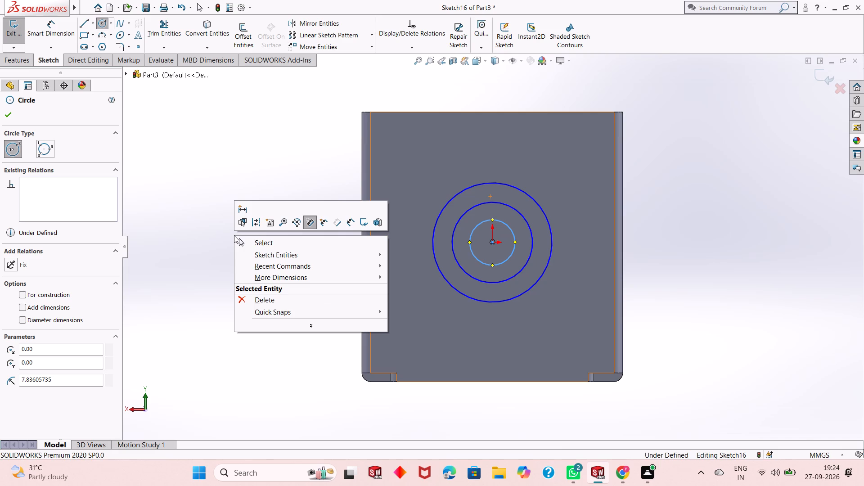
key("Escape")
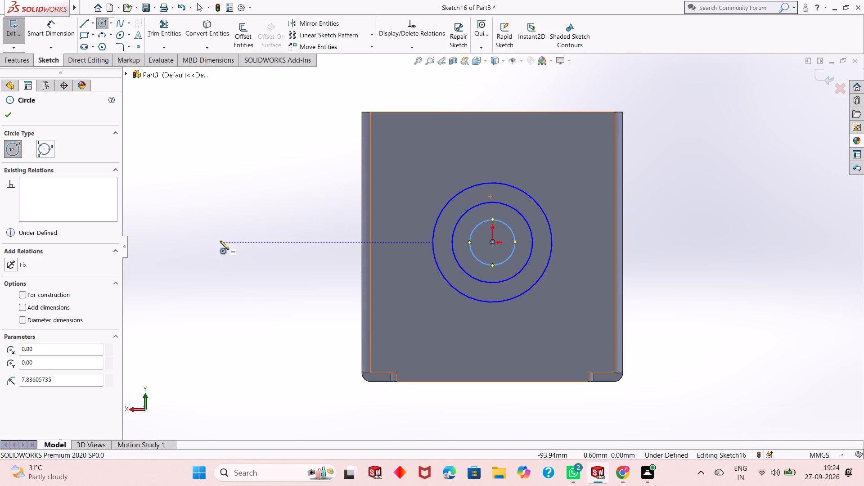
left_click(494, 244)
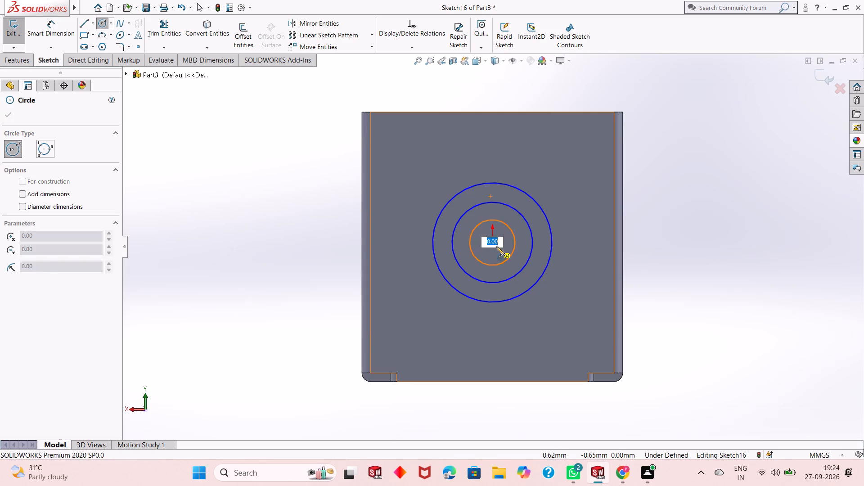
left_click(497, 250)
key("Escape")
key("Escape")
key("Escape")
Dimension the outermost circle's diameter to 45 mm and the second-largest circle's diameter to 39 mm.
left_click(40, 26)
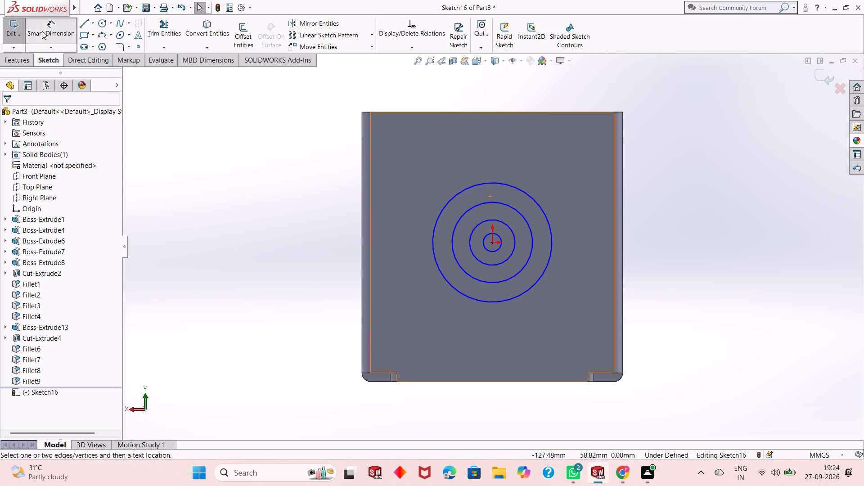
left_click(532, 196)
left_click(712, 159)
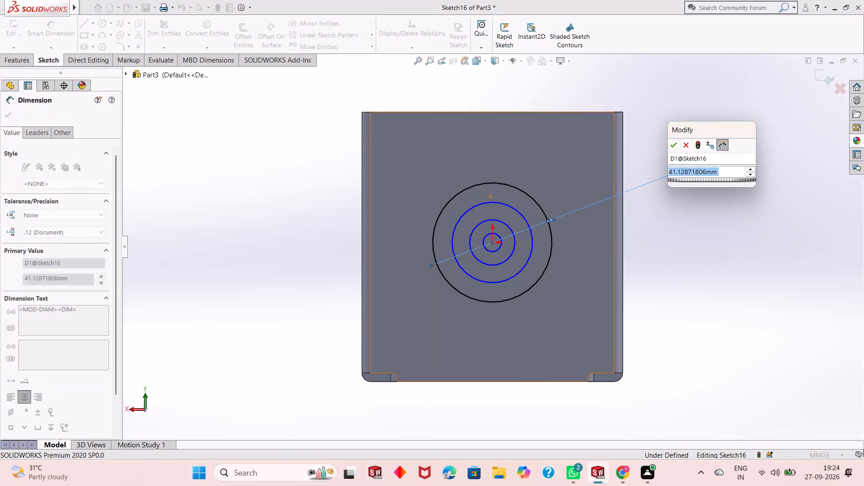
type("45")
key("Return")
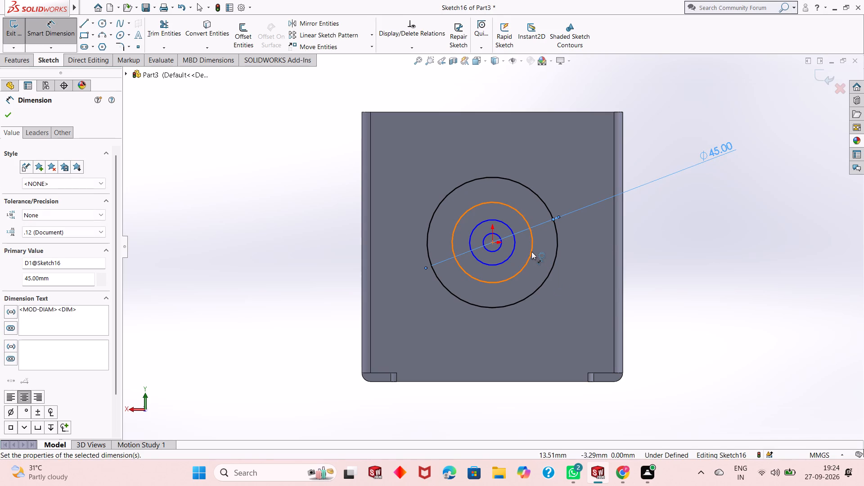
left_click(531, 252)
left_click(705, 318)
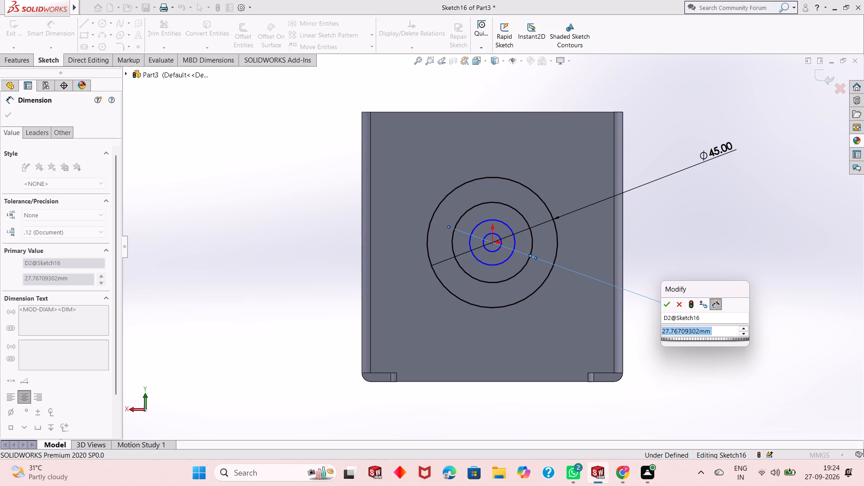
type("39")
key("Return")
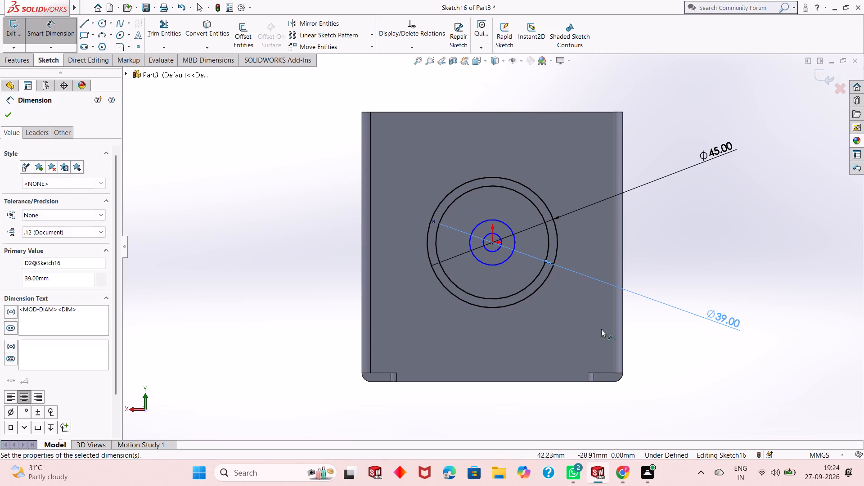
Dimension the third circle's diameter to 25 mm and the innermost circle's diameter to 19 mm.
left_click(507, 261)
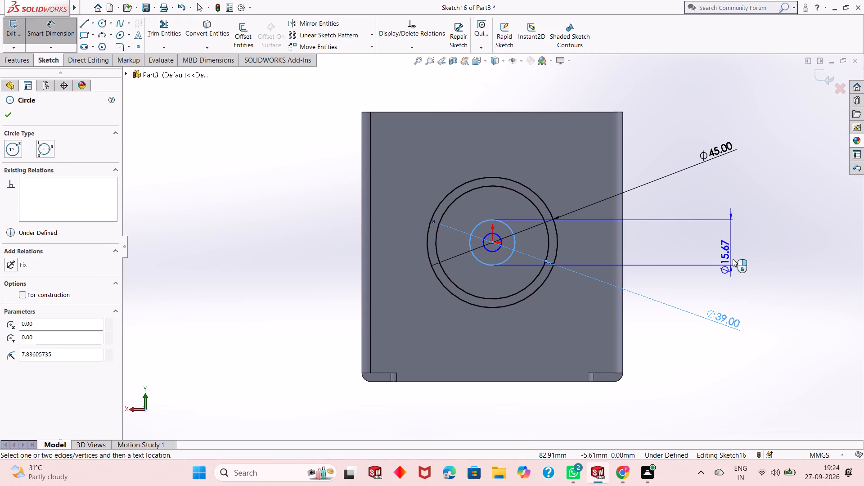
left_click(733, 259)
type("25")
key("Return")
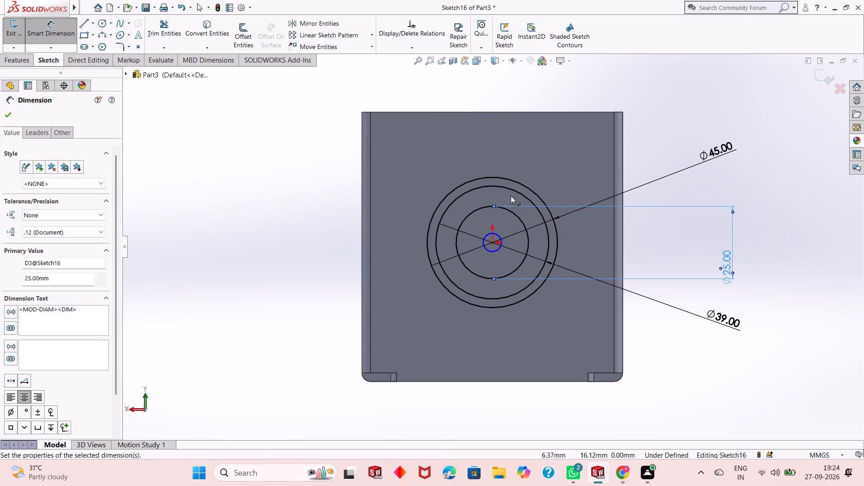
scroll(511, 196, "down", 1)
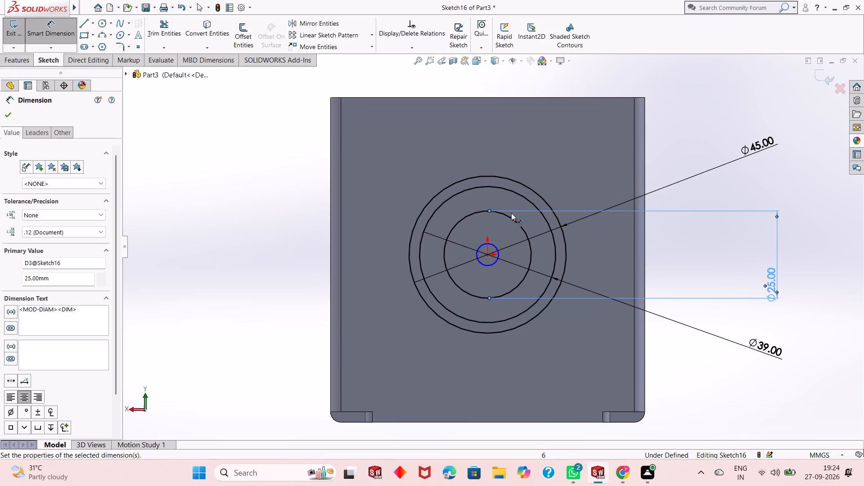
left_click(499, 254)
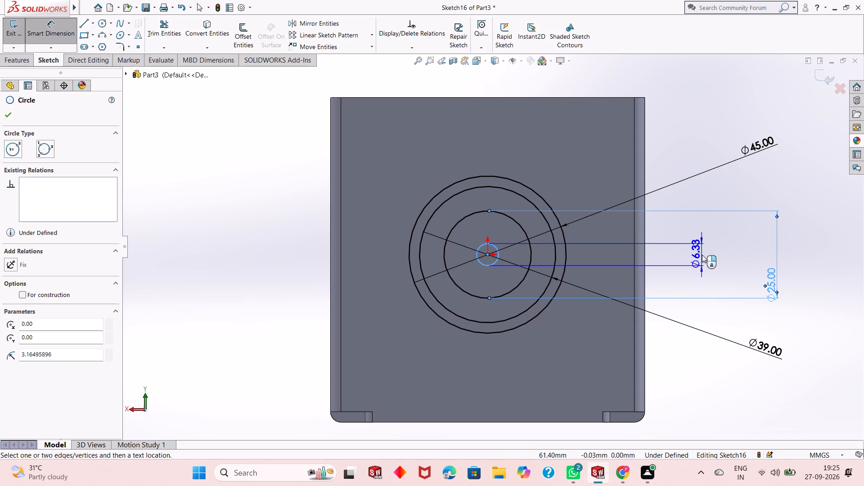
left_click(702, 255)
type("19")
key("Return")
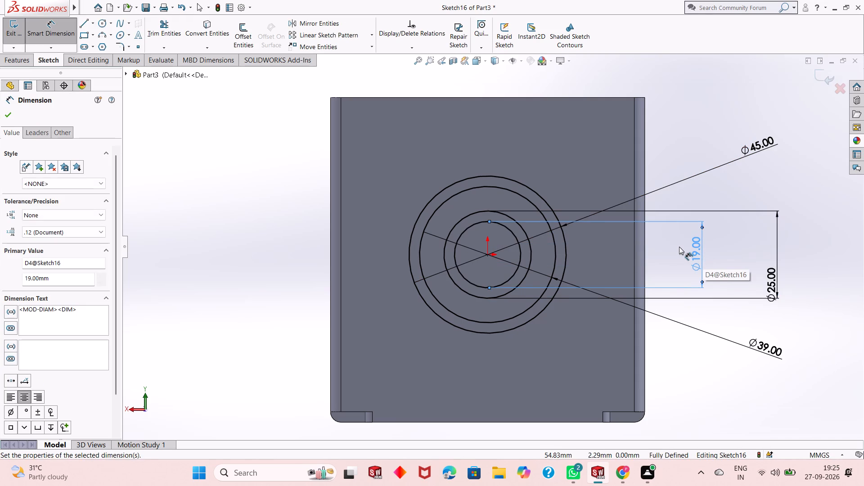
key("Escape")
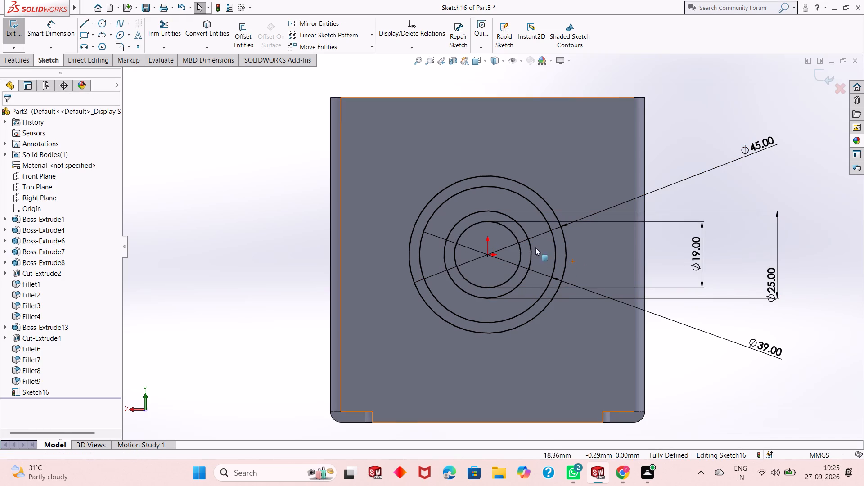
key("Escape")
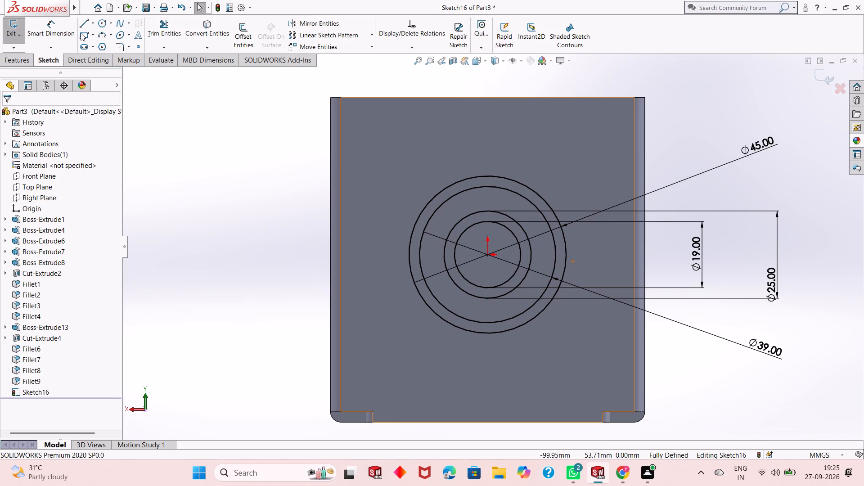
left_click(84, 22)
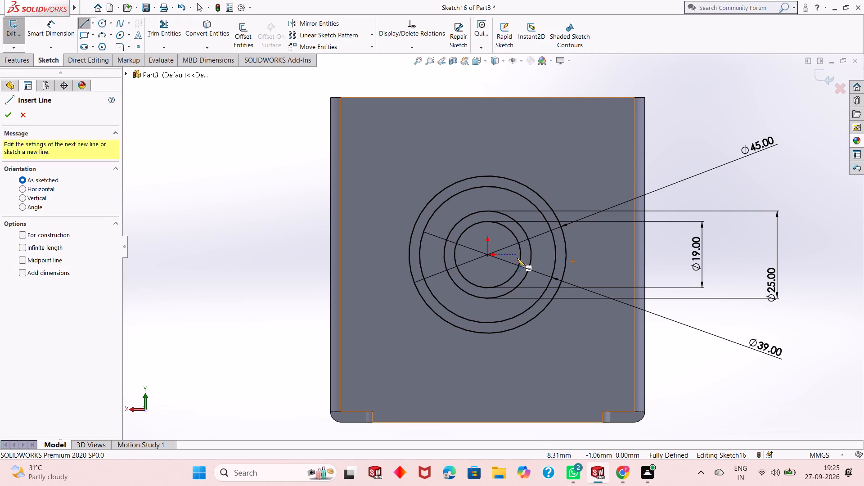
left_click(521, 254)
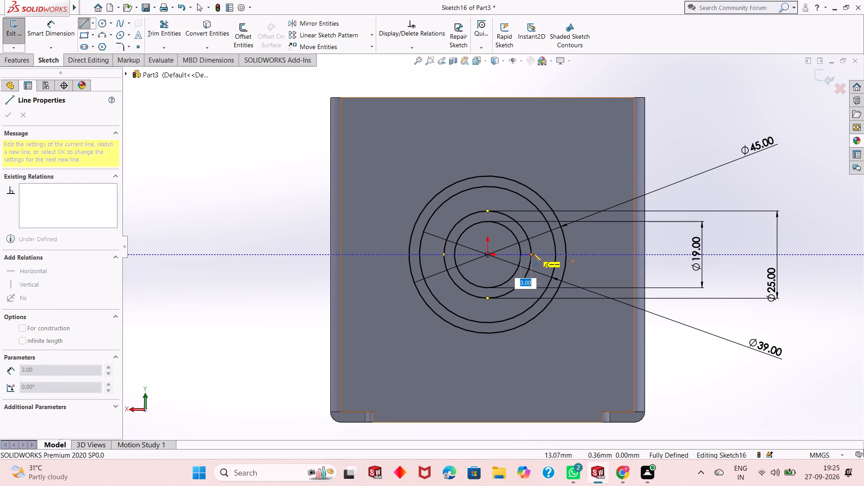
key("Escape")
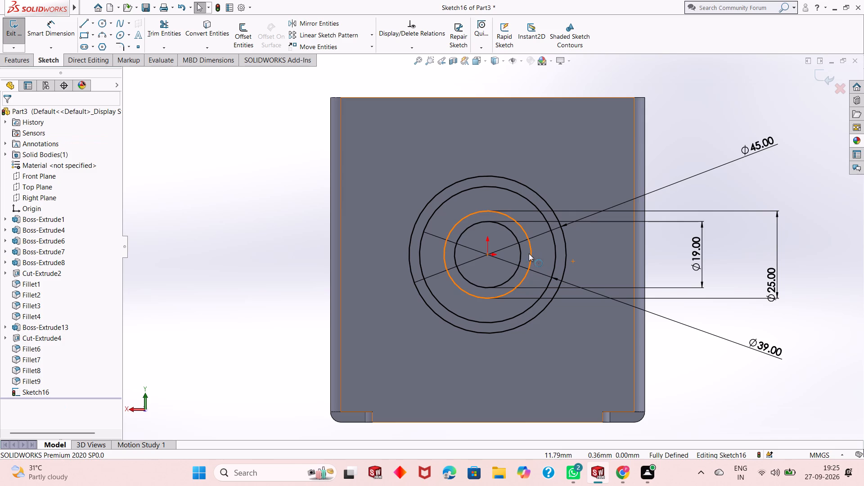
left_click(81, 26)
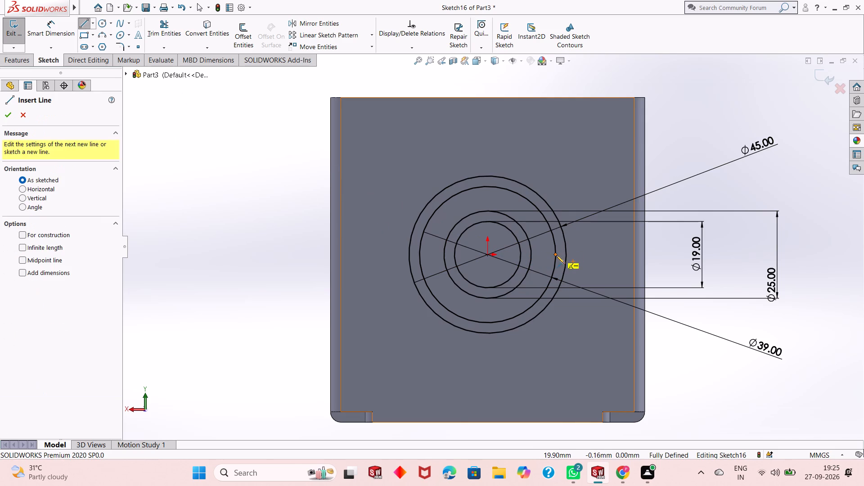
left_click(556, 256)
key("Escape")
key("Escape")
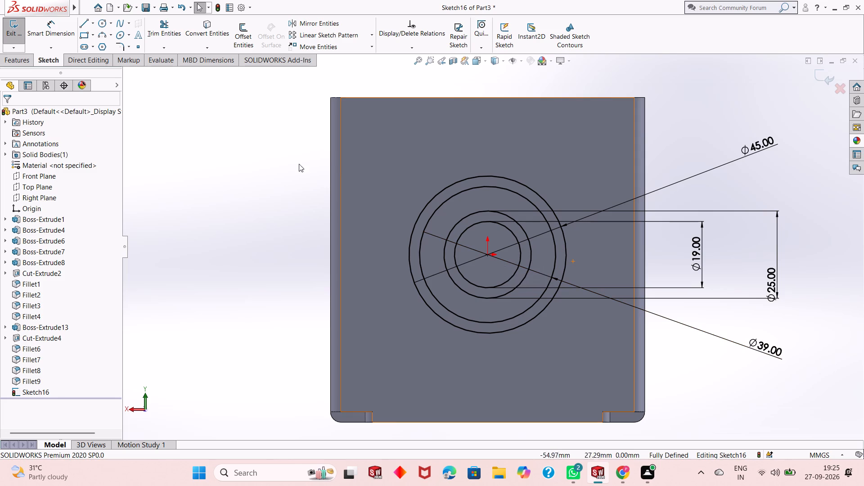
Sketch a center rectangle about 64 by 54 mm around the circles, centred on the origin.
left_click(85, 36)
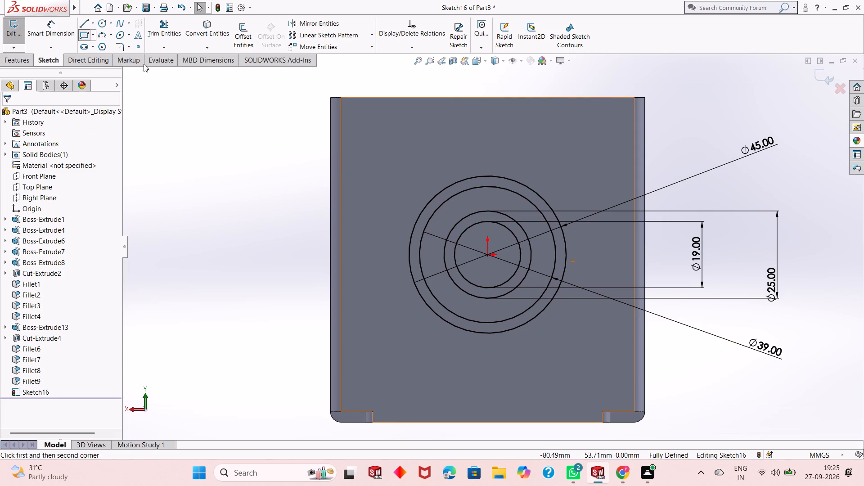
left_click(94, 34)
left_click(104, 59)
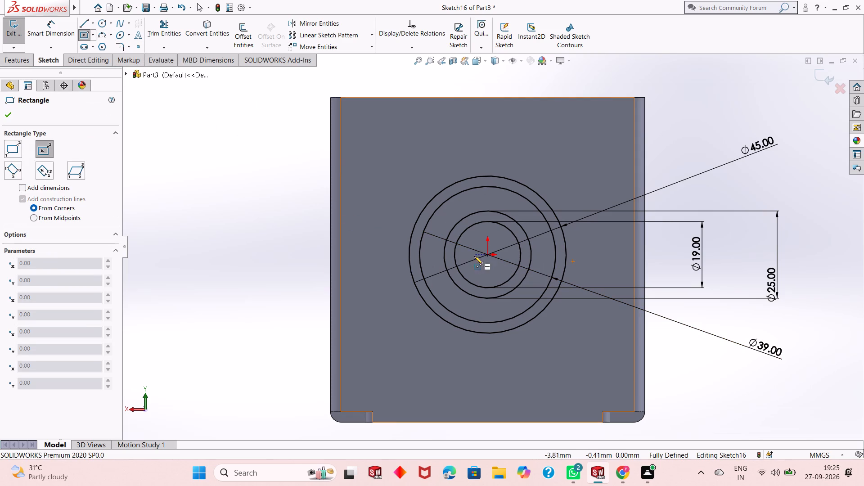
left_click(486, 256)
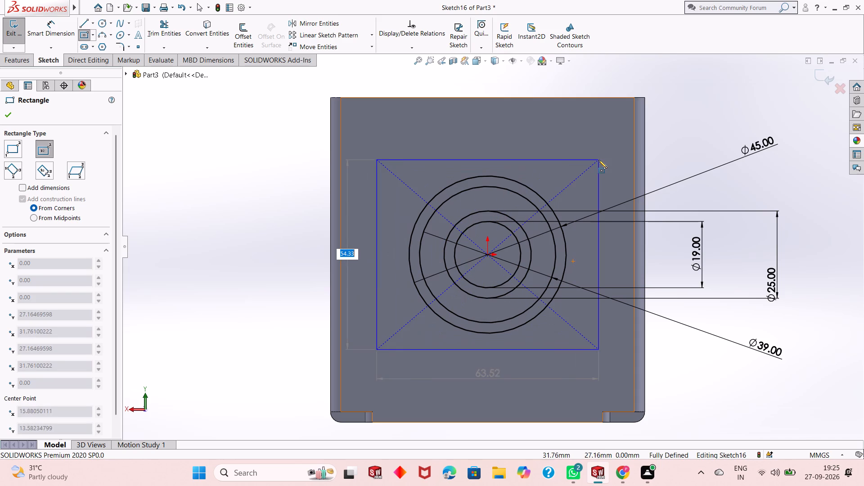
left_click(599, 160)
right_click(172, 150)
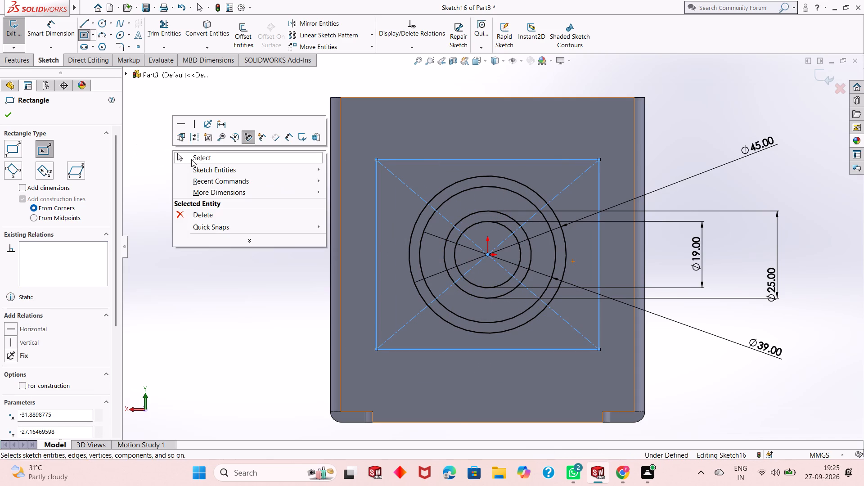
left_click(191, 159)
Dimension the center rectangle around the circles to 60 mm high and 60 mm wide.
left_click(54, 33)
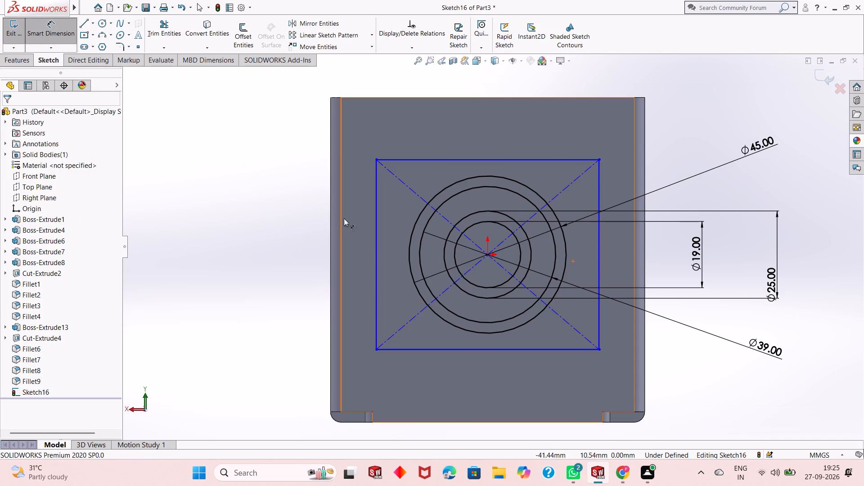
left_click(598, 255)
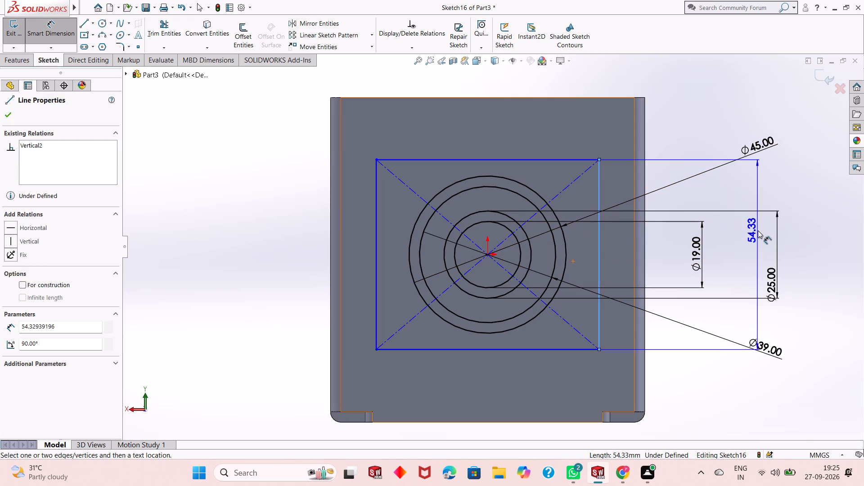
left_click(758, 230)
type("60")
key("Return")
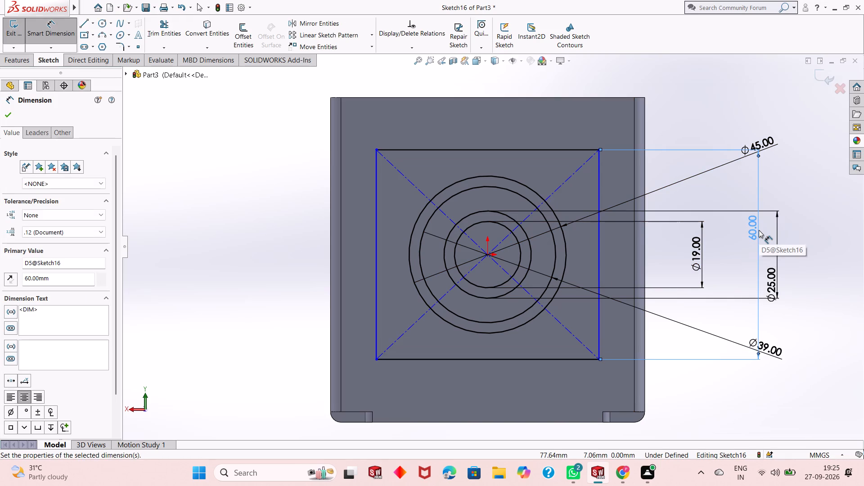
left_click(505, 148)
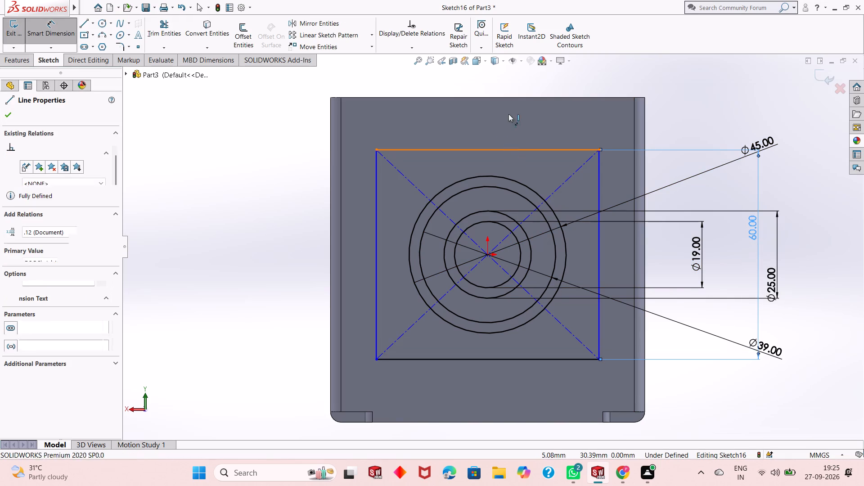
left_click(518, 85)
type("60")
key("Return")
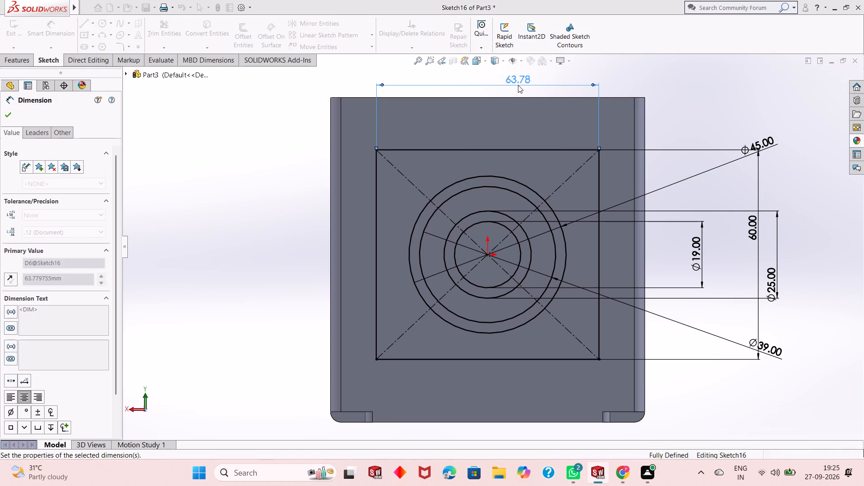
right_click(209, 172)
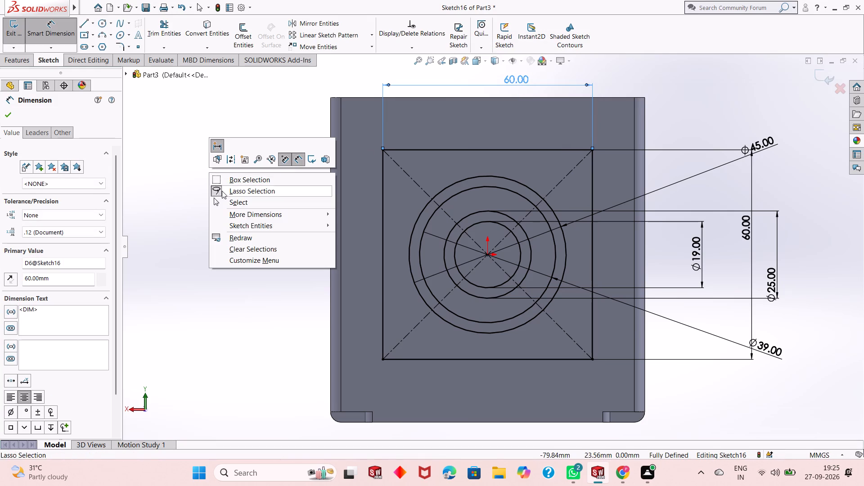
left_click(230, 202)
Sketch two solid diagonal lines joining opposite corners of the 60 mm square.
scroll(485, 294, "up", 1)
scroll(498, 251, "down", 1)
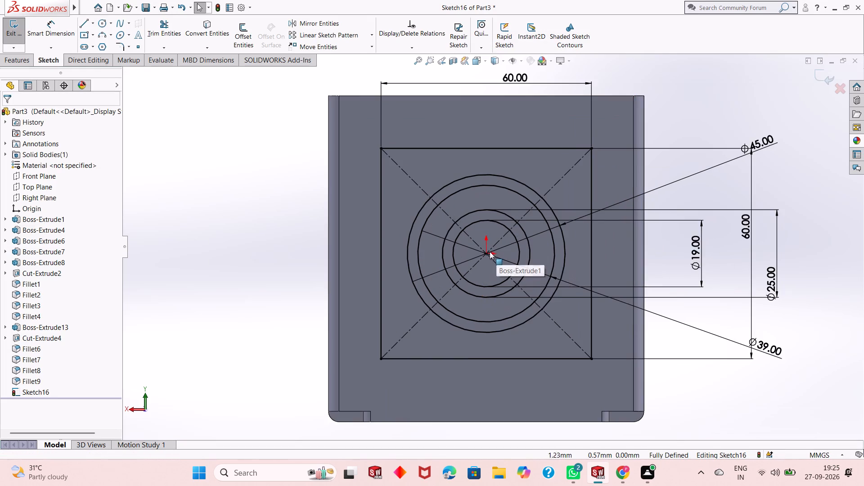
scroll(488, 252, "down", 2)
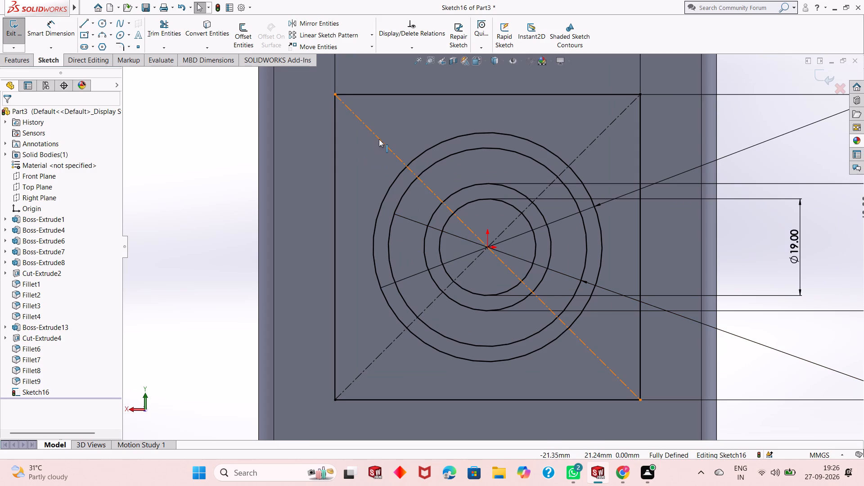
left_click(85, 26)
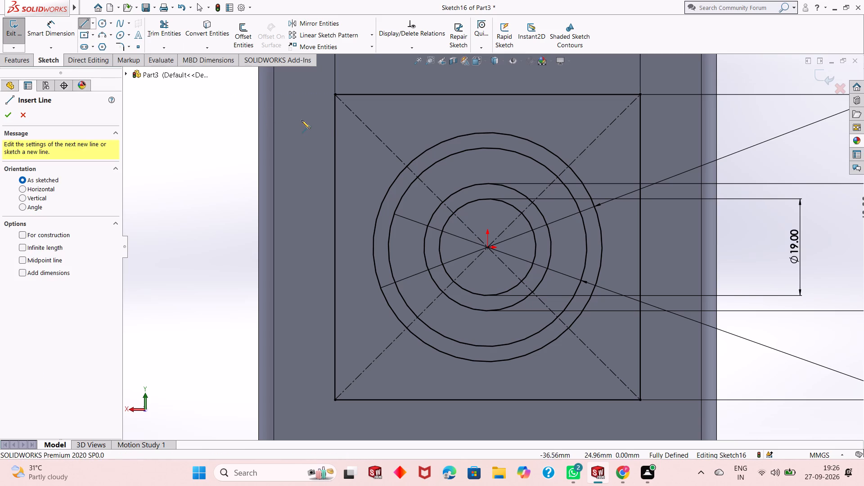
left_click(336, 94)
left_click(641, 400)
key("Escape")
key("Escape")
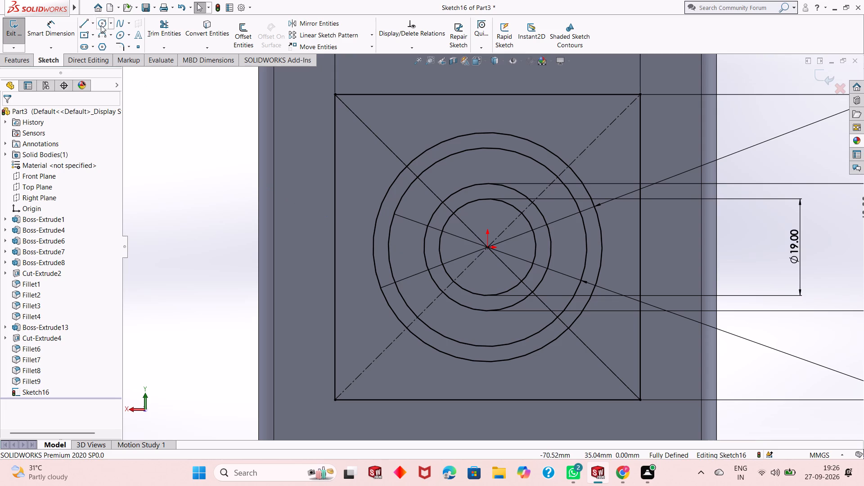
left_click(84, 22)
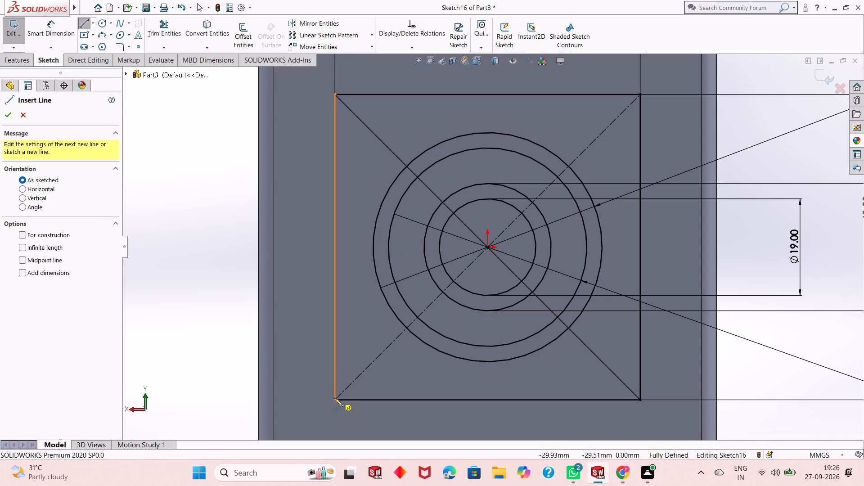
left_click(334, 400)
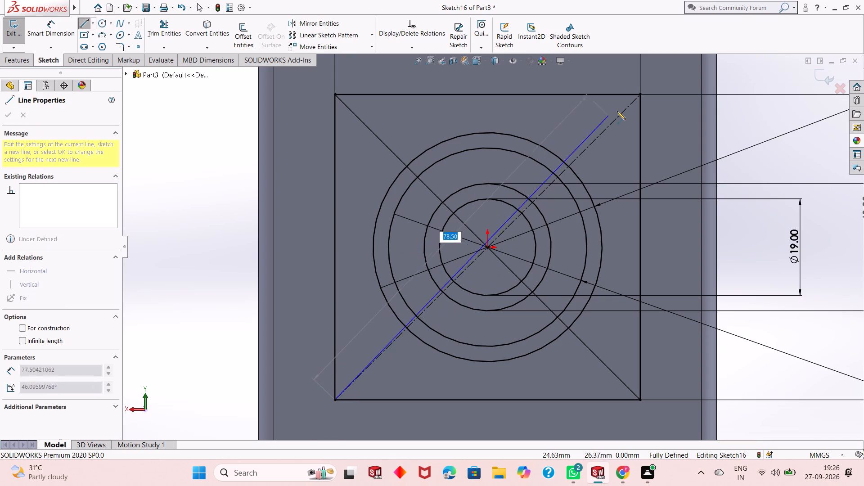
left_click(640, 95)
key("Escape")
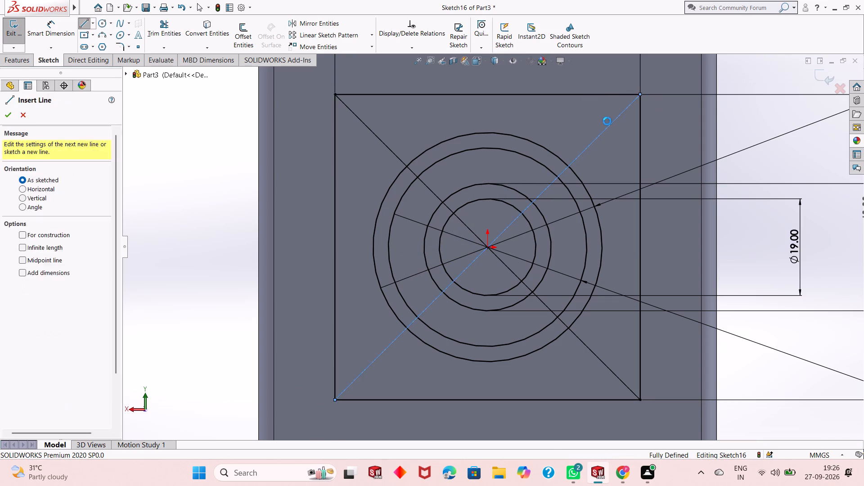
key("Escape")
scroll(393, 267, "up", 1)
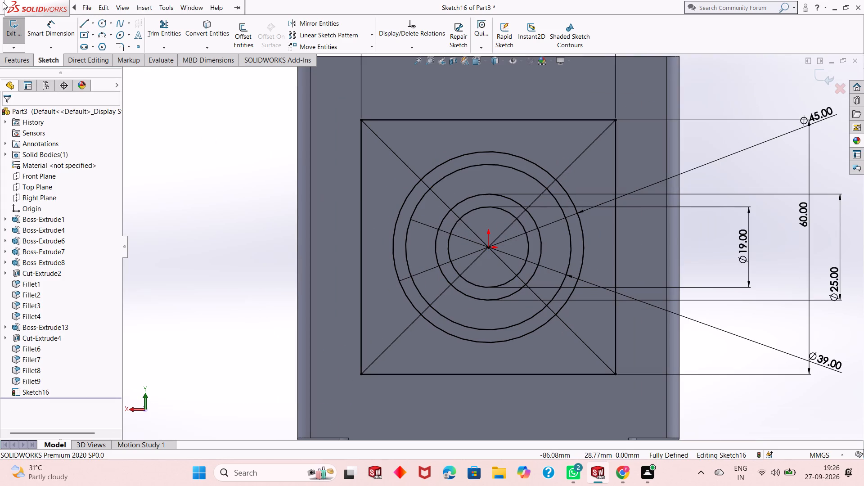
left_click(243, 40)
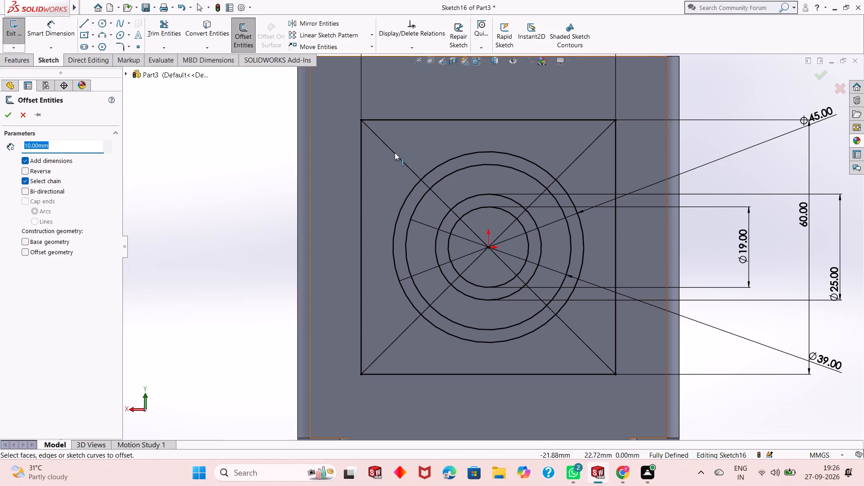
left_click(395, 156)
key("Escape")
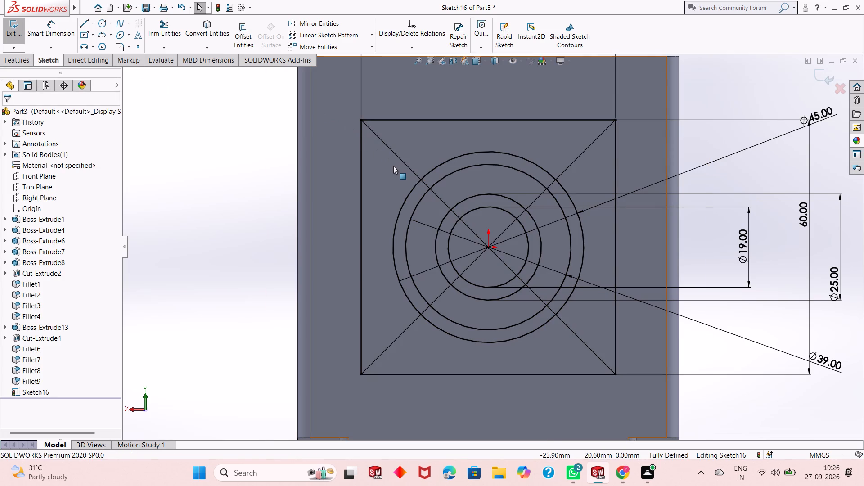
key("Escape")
Offset both diagonal lines bi-directionally by 2 mm, with dimensions added.
left_click(400, 157)
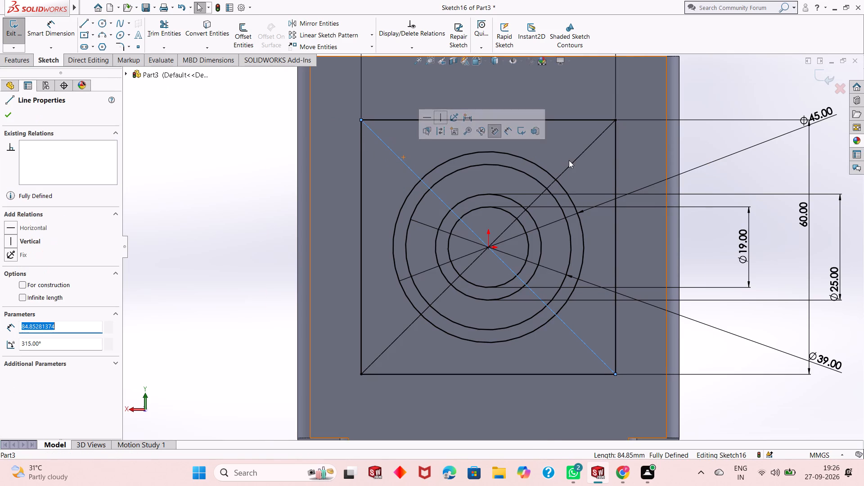
left_click(570, 165, "ctrl")
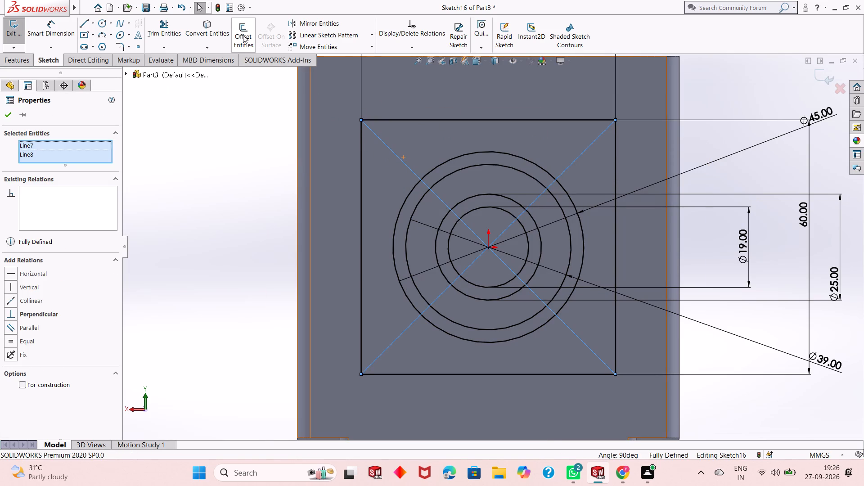
left_click(242, 34)
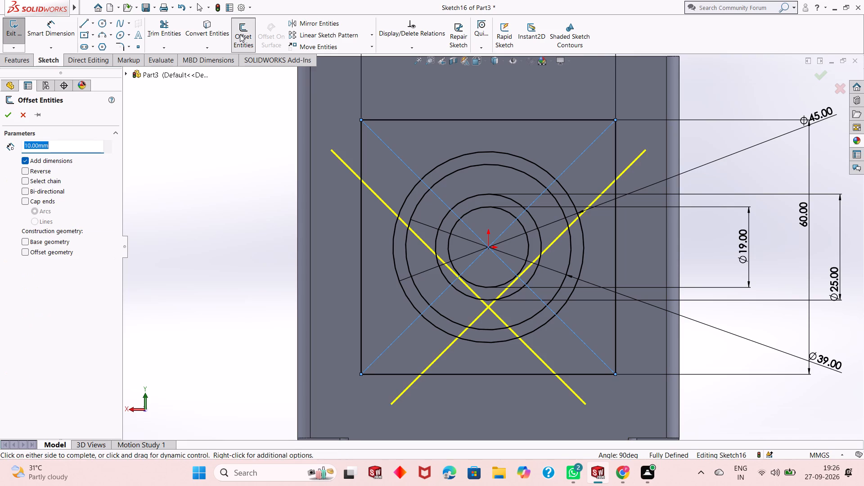
left_click(27, 191)
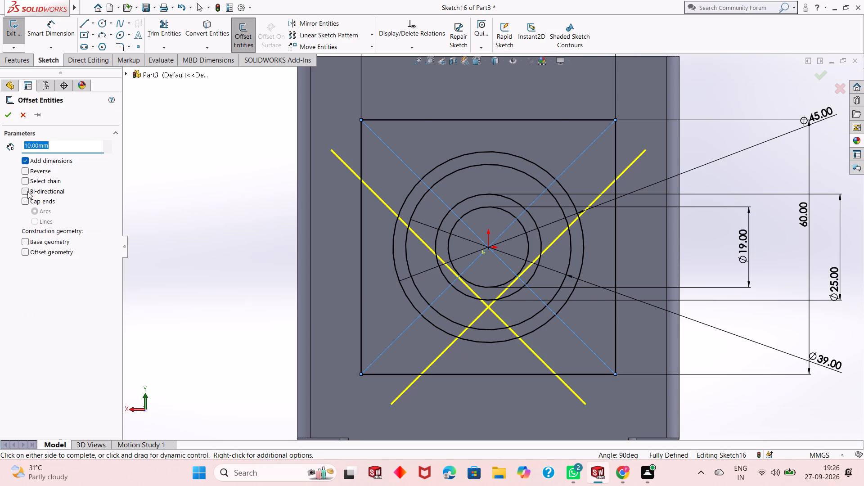
double_click(51, 148)
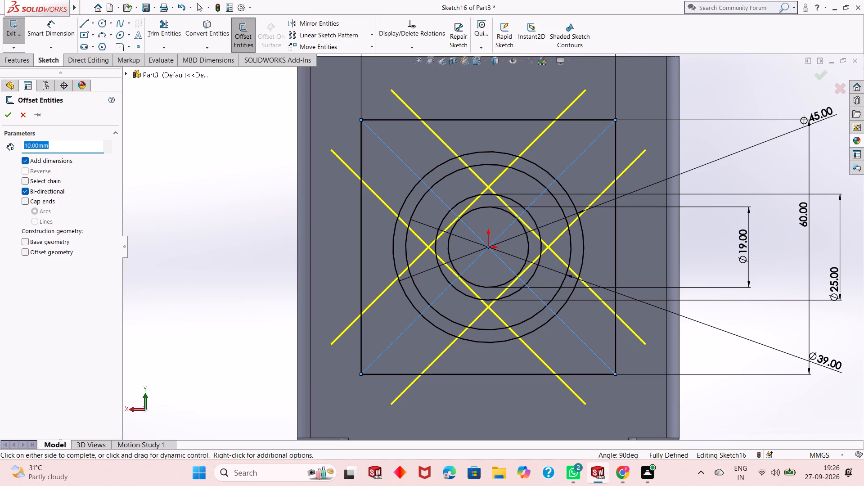
key("2")
key("Return")
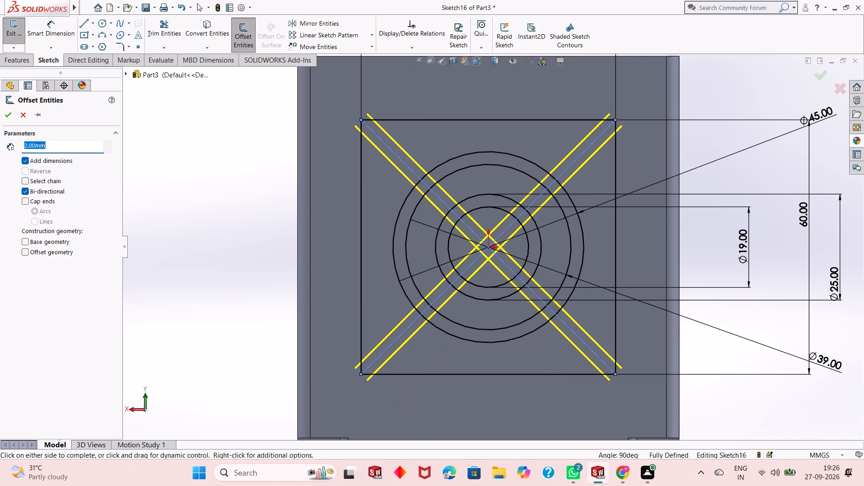
left_click(7, 115)
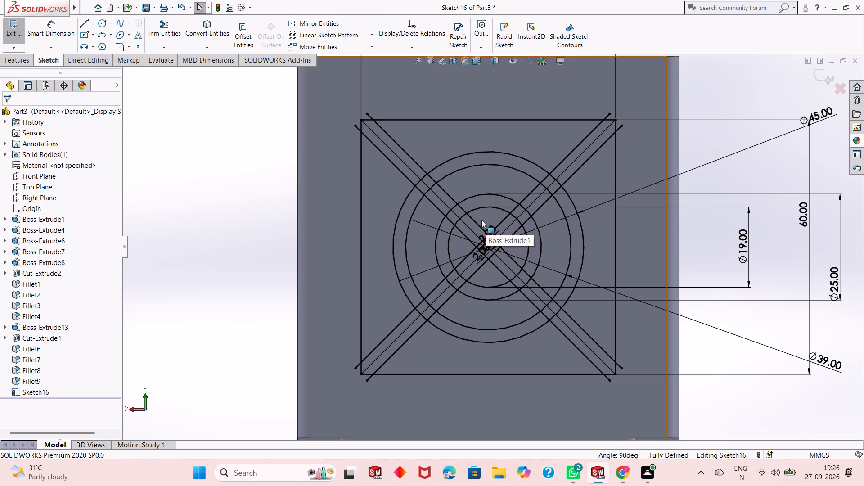
Trim the square's upper-left corner segments between the offset lines and the offset line ends projecting beyond the square.
scroll(481, 220, "down", 1)
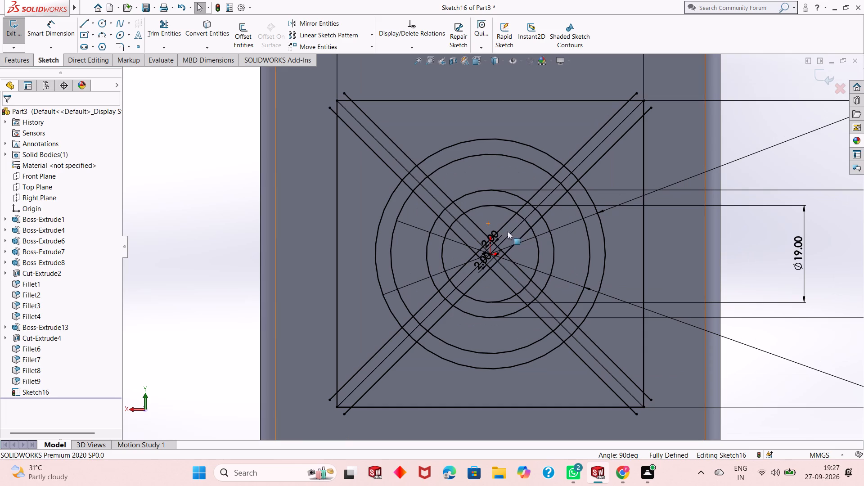
scroll(503, 249, "down", 1)
scroll(503, 250, "up", 1)
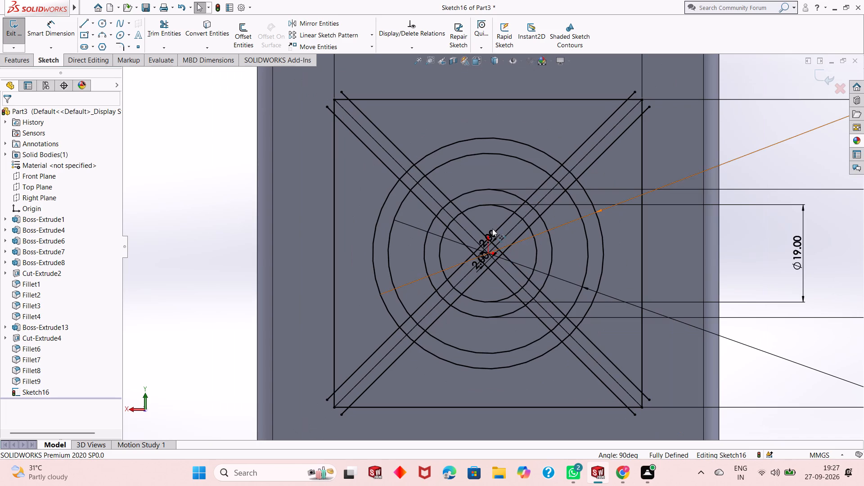
left_click(163, 30)
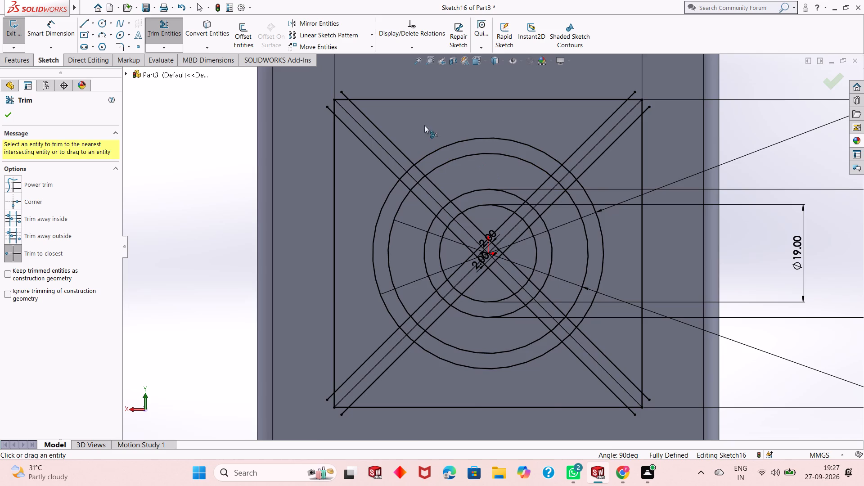
scroll(384, 106, "down", 4)
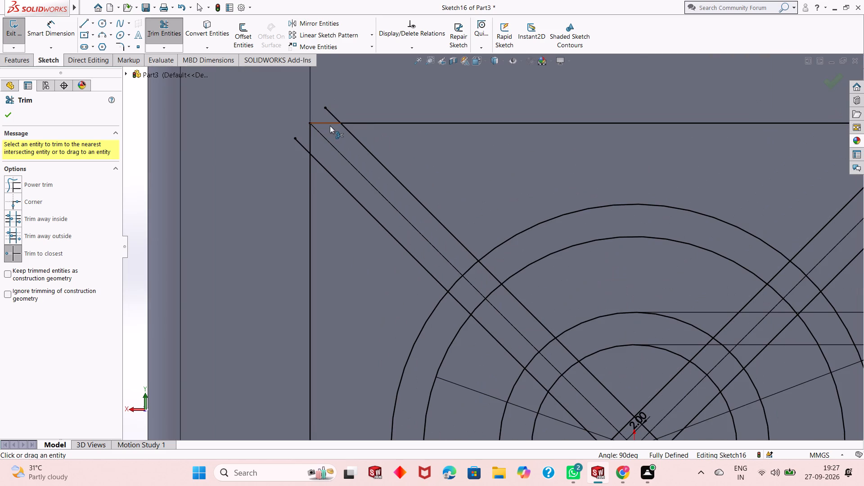
left_click(330, 126)
left_click(311, 139)
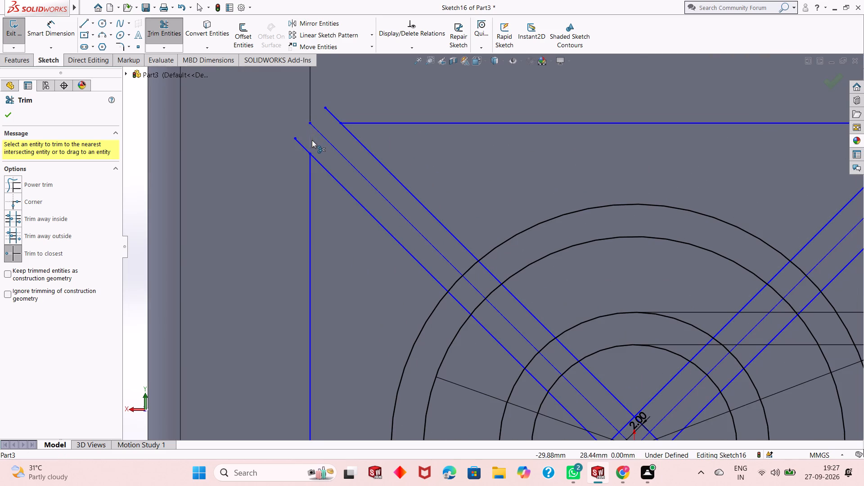
left_click(333, 117)
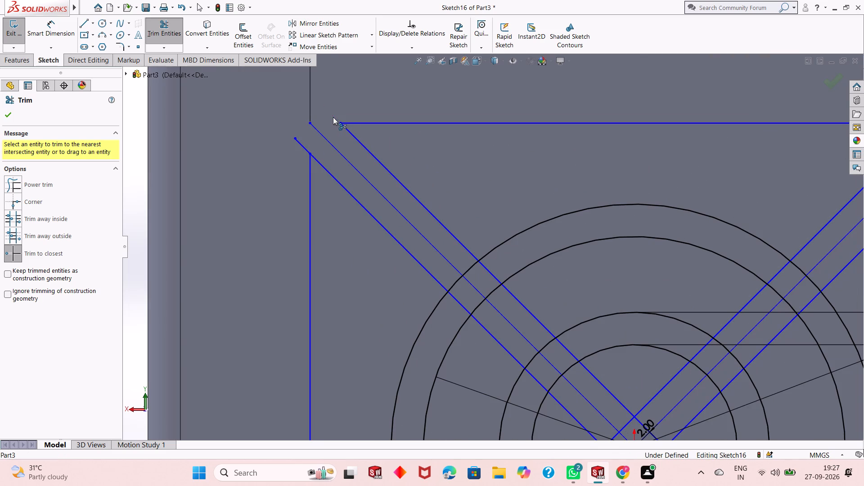
left_click(303, 150)
left_click(304, 147)
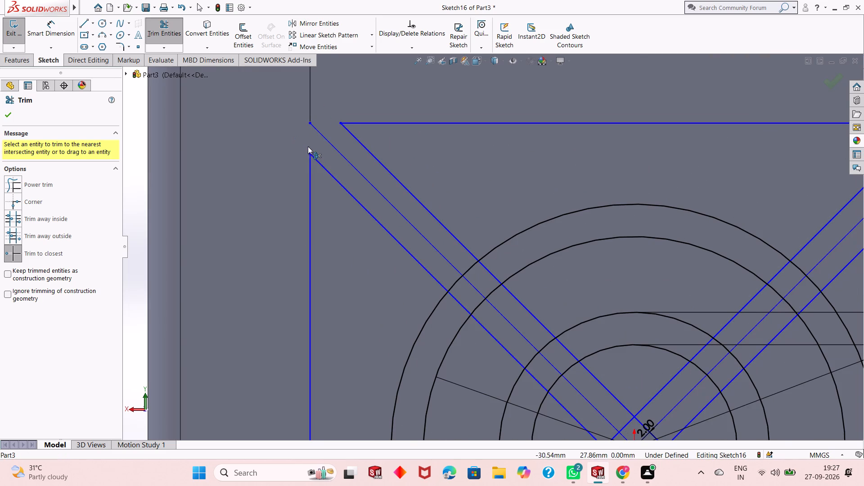
Trim the square's upper-right corner segments between the offset lines and the offset line ends projecting beyond the square.
scroll(356, 160, "up", 7)
scroll(645, 213, "down", 2)
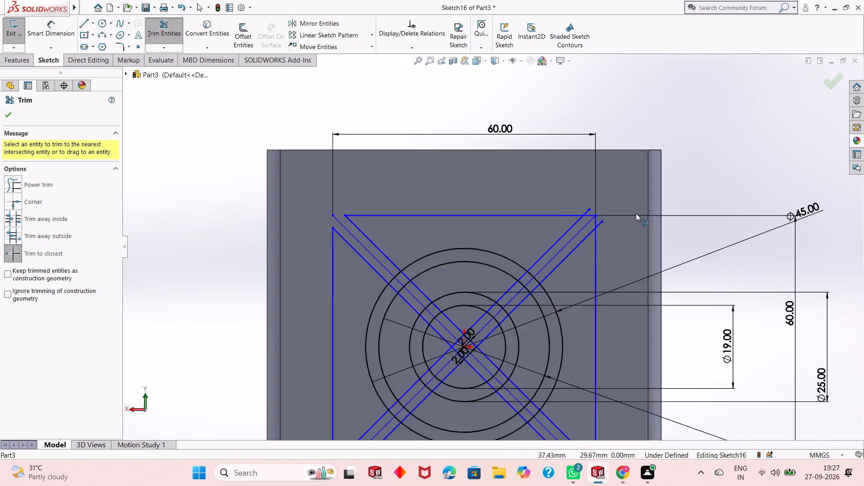
scroll(636, 213, "down", 7)
left_click(469, 232)
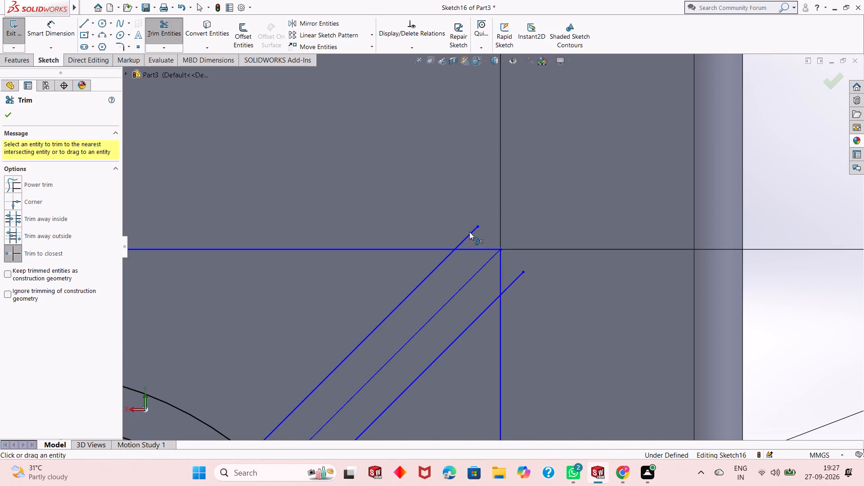
left_click(469, 233)
left_click(478, 246)
left_click(481, 248)
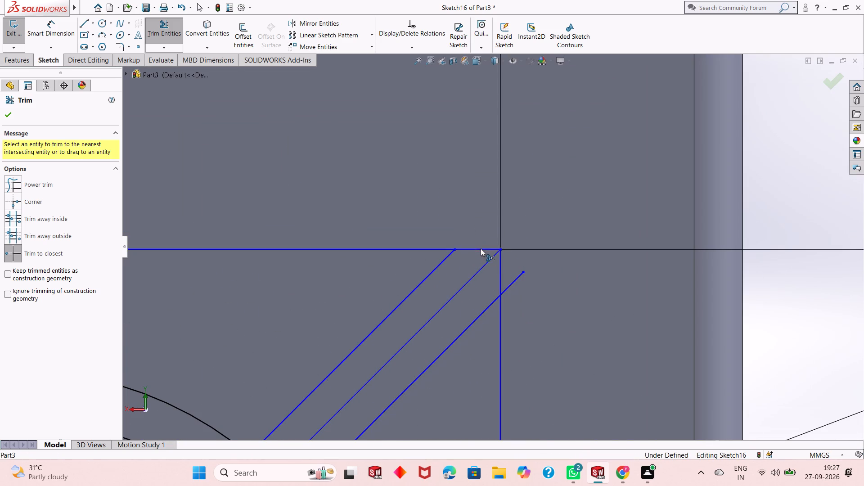
left_click(500, 271)
left_click(514, 283)
Trim the square's lower-left corner segments between the offset lines and the offset line ends projecting beyond the square.
scroll(529, 262, "up", 12)
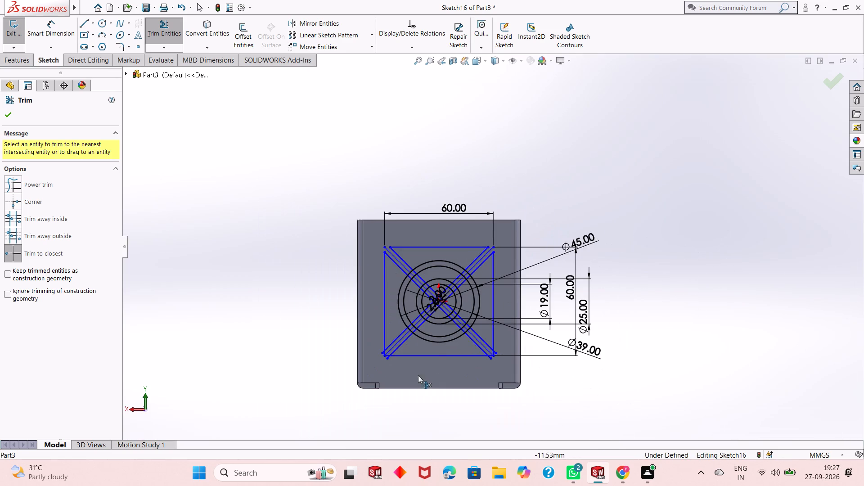
scroll(418, 373, "down", 9)
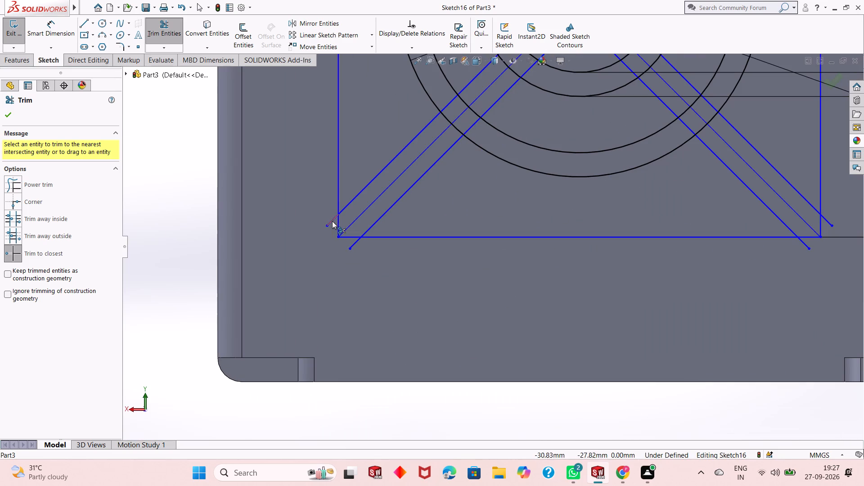
left_click(333, 222)
left_click(337, 227)
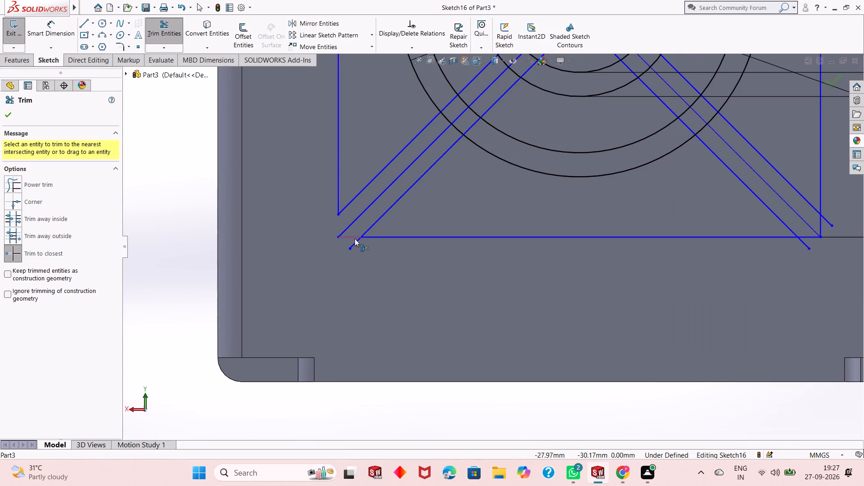
left_click(355, 238)
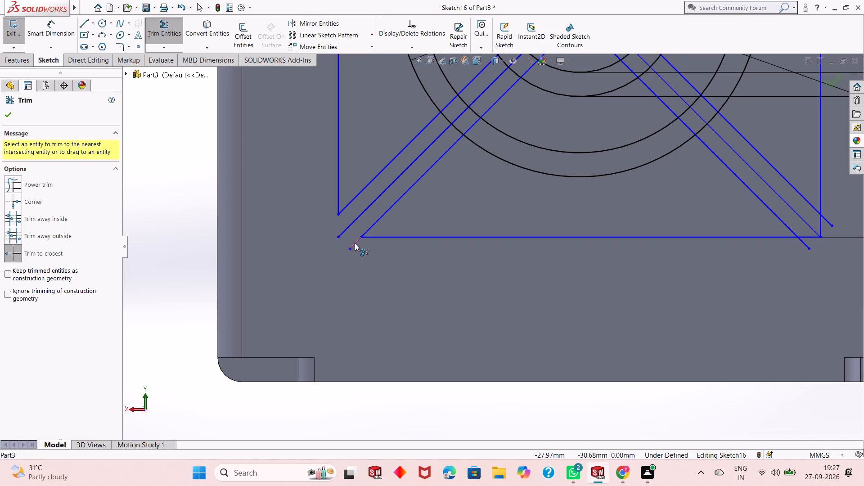
left_click(355, 243)
Trim the square's lower-right corner segments between the offset lines and the offset line ends projecting beyond the square.
scroll(355, 243, "up", 4)
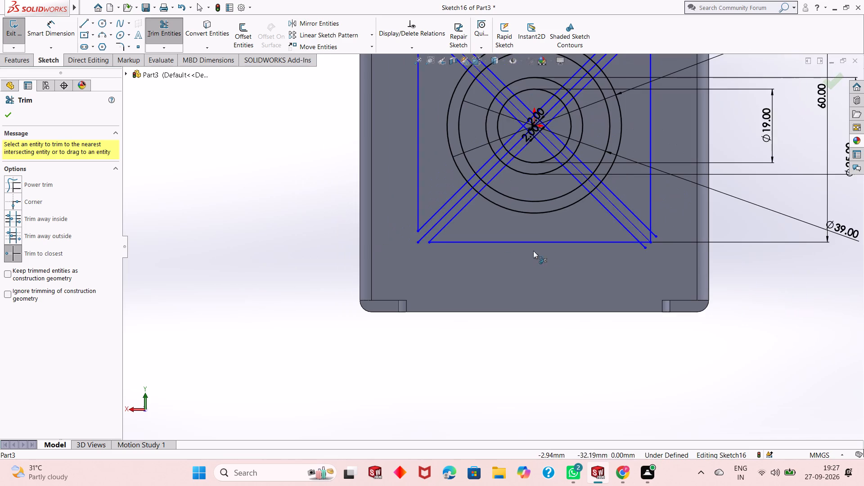
scroll(652, 236, "down", 8)
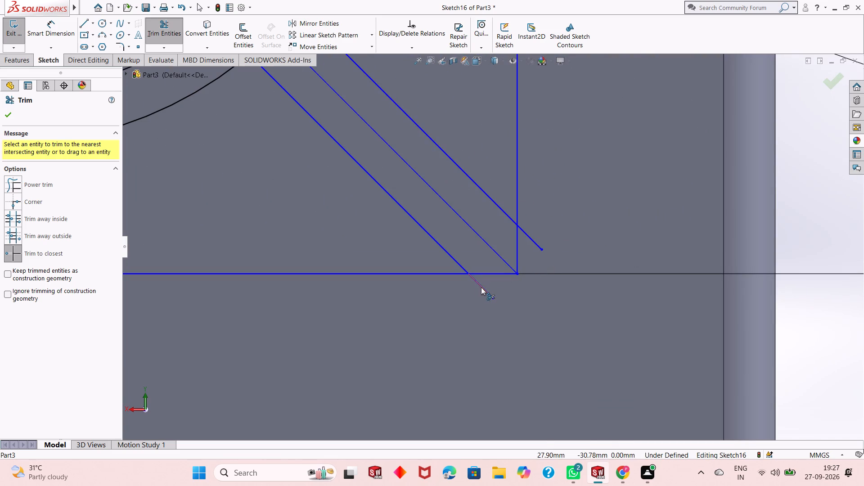
left_click(481, 287)
left_click(494, 271)
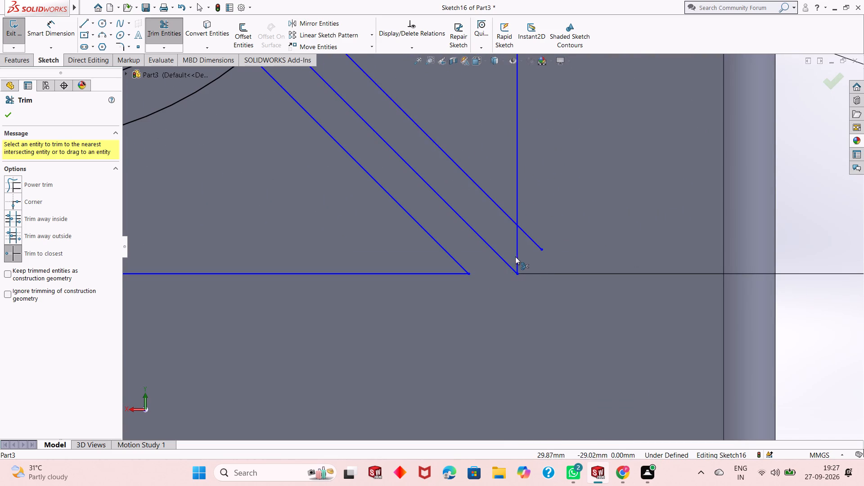
left_click(515, 256)
left_click(529, 238)
scroll(500, 267, "up", 4)
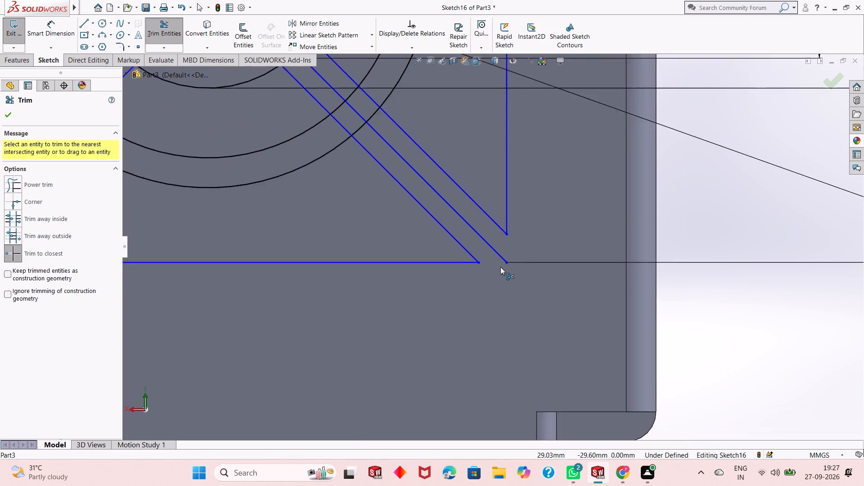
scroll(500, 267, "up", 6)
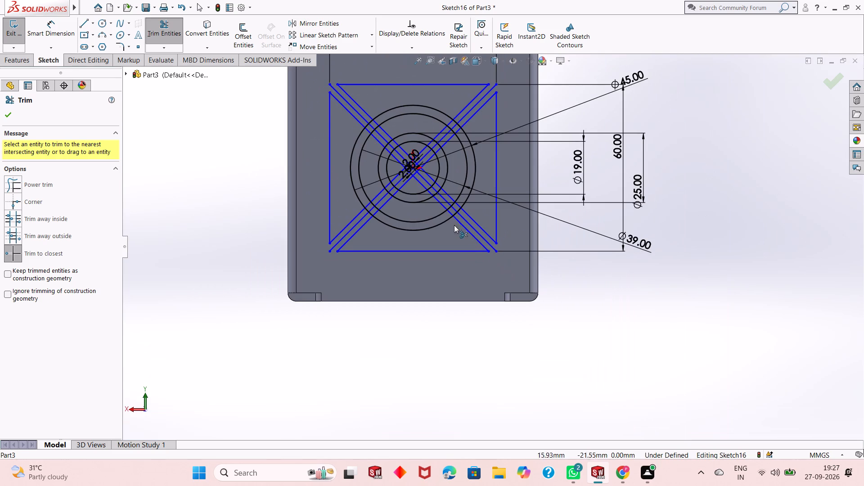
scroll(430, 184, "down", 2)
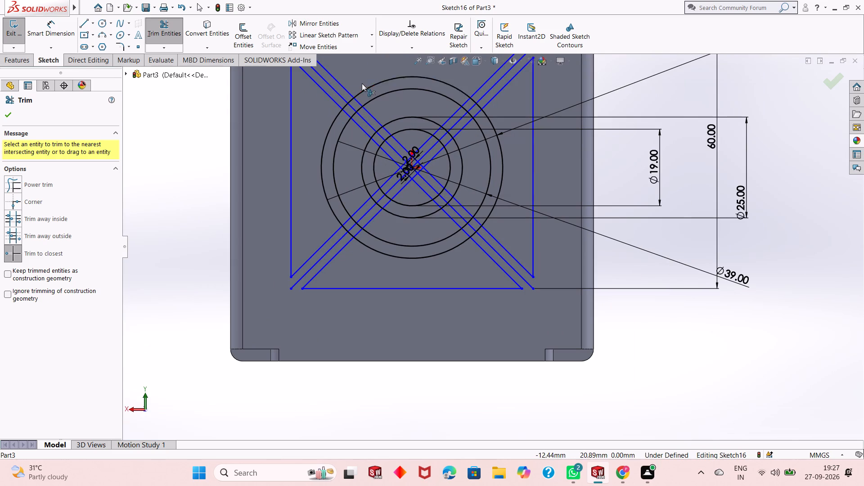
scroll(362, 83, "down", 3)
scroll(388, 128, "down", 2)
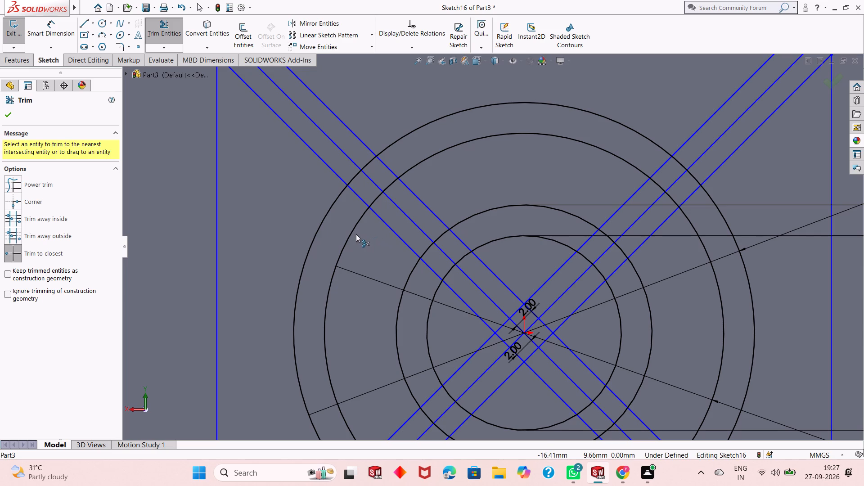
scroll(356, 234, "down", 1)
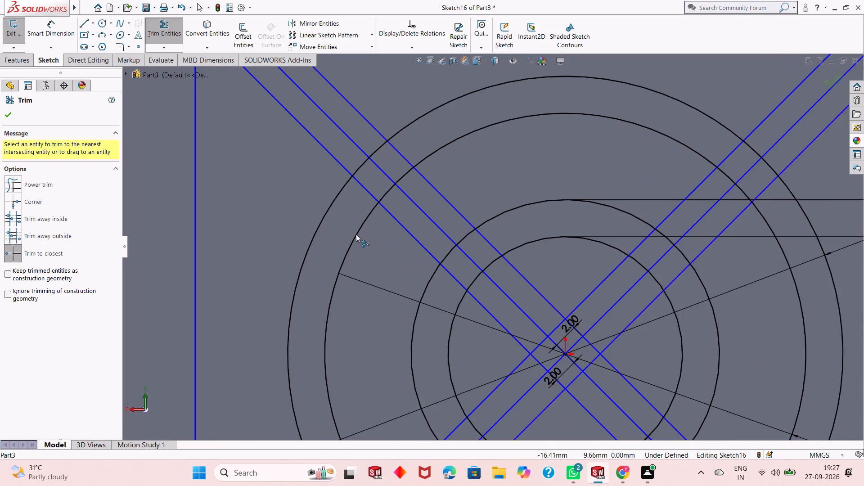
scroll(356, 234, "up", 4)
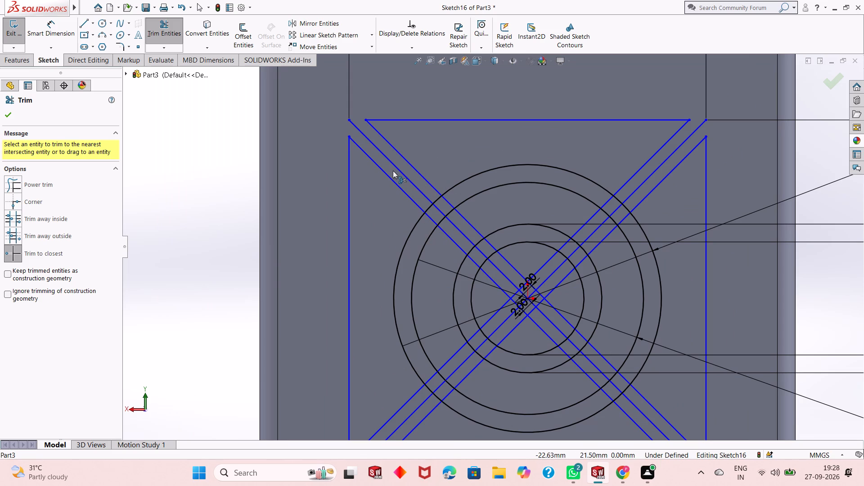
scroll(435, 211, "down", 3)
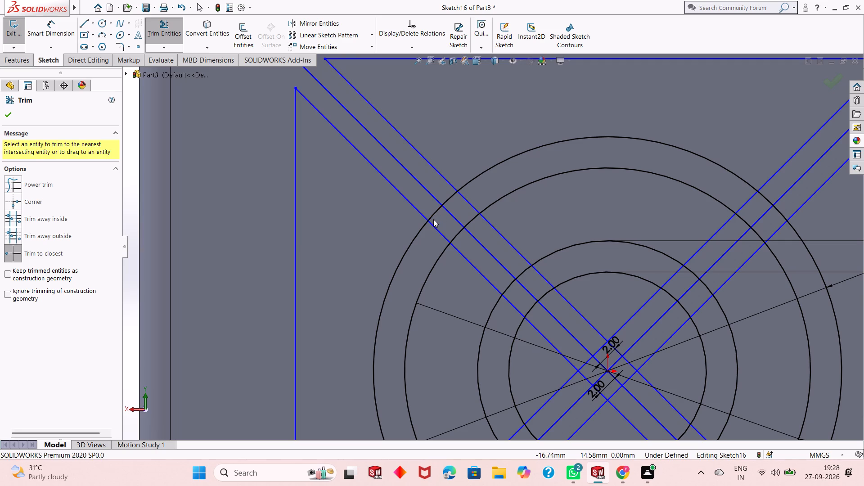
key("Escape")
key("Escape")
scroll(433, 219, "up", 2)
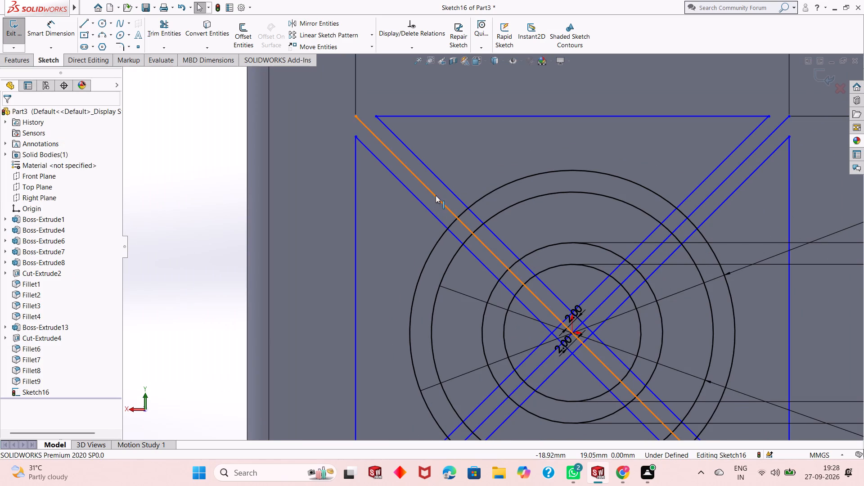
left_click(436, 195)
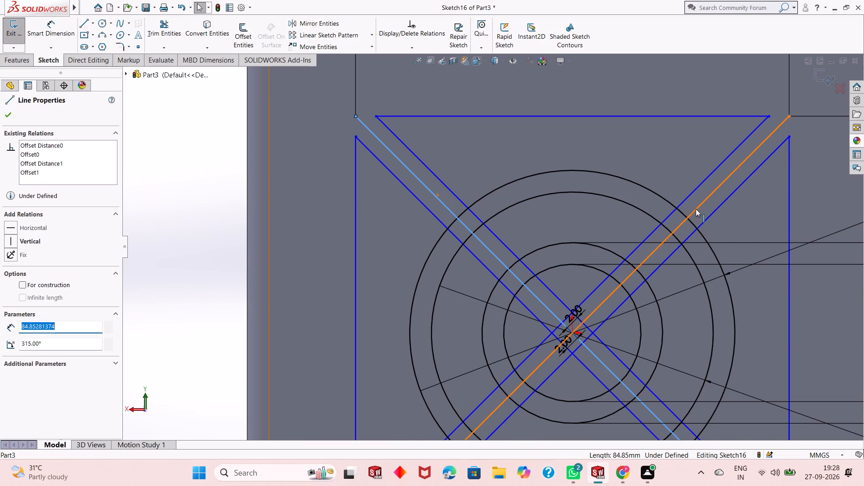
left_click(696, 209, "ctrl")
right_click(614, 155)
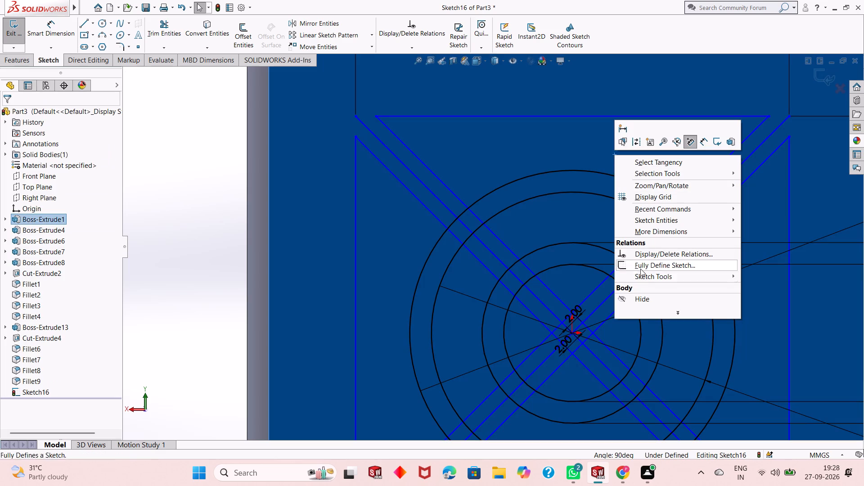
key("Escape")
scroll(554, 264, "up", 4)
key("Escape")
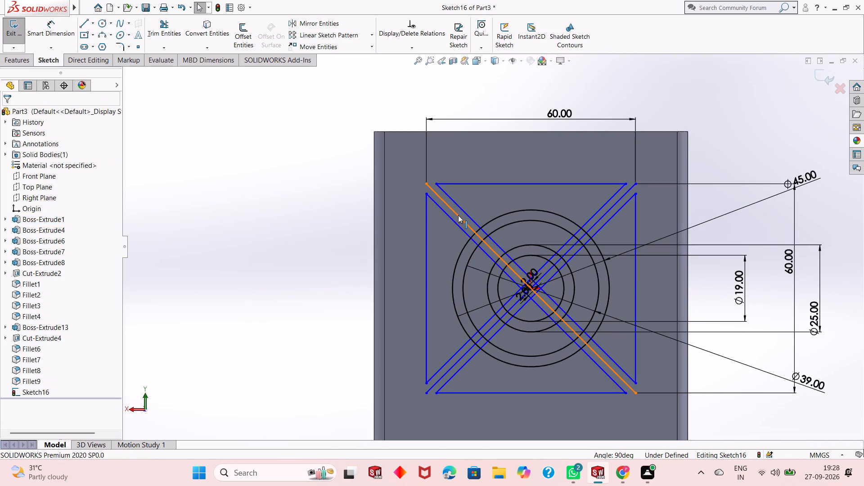
Delete the two solid diagonal lines running midway between the offset lines.
left_click(458, 215)
left_click(611, 207, "ctrl")
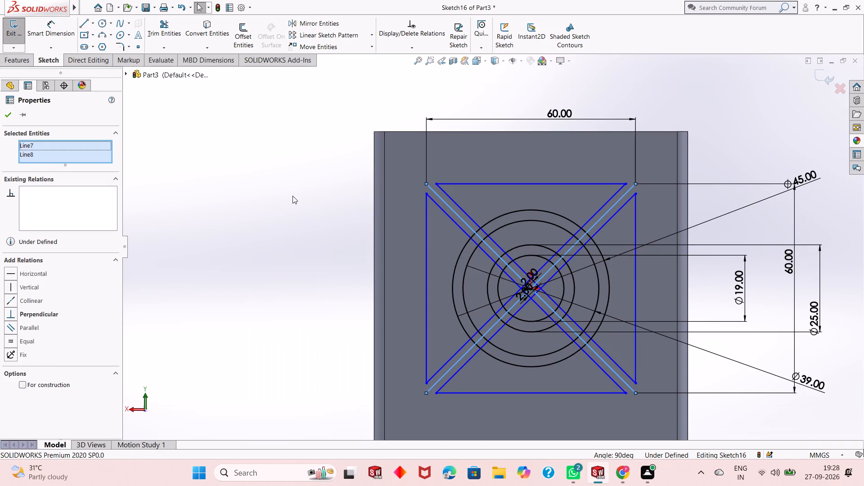
right_click(292, 196)
left_click(339, 316)
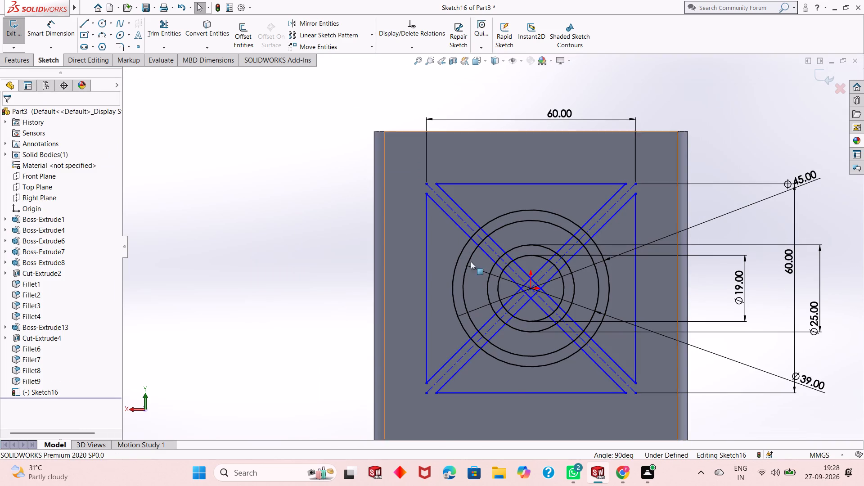
Delete the two diagonal construction lines between the offset lines, along with their associated dimensions.
scroll(486, 202, "down", 3)
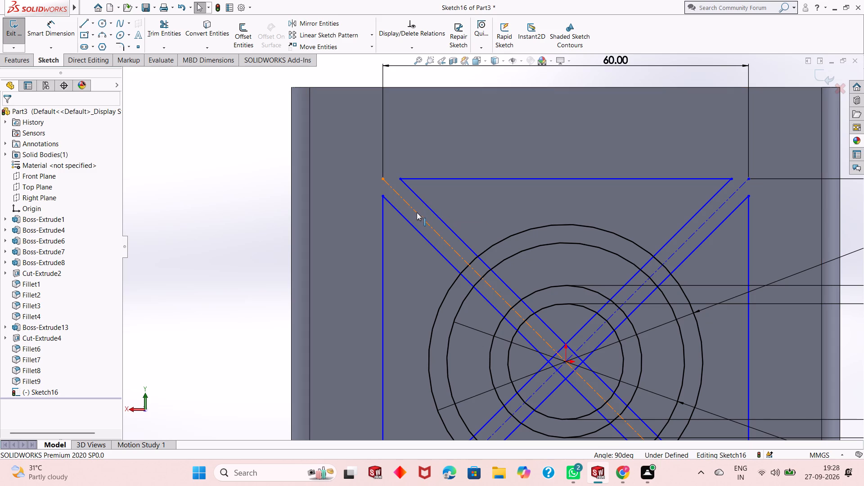
left_click(416, 215)
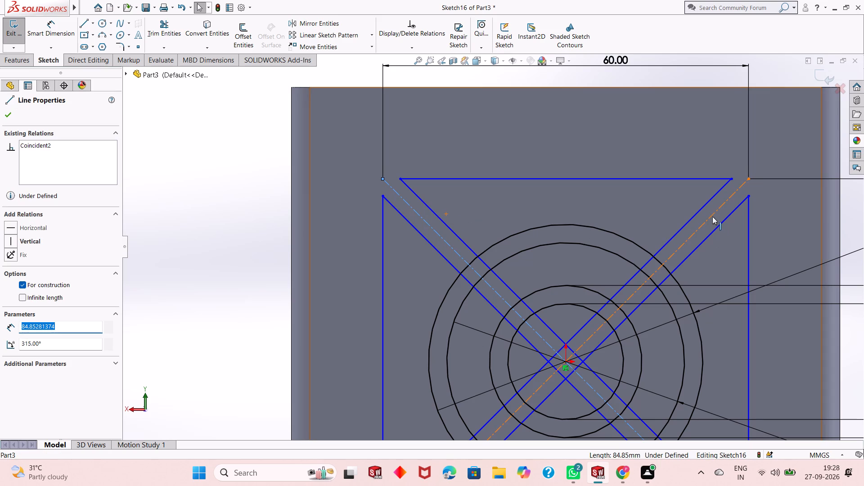
left_click(712, 215, "ctrl")
right_click(229, 172)
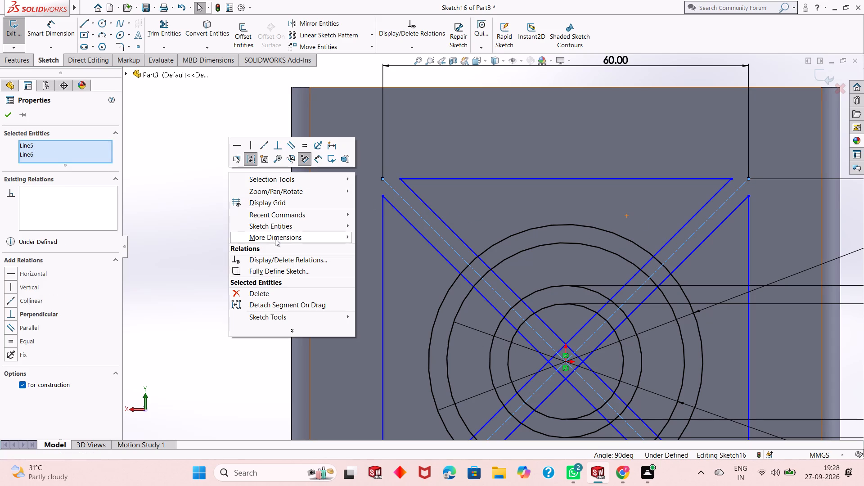
left_click(279, 291)
left_click(378, 238)
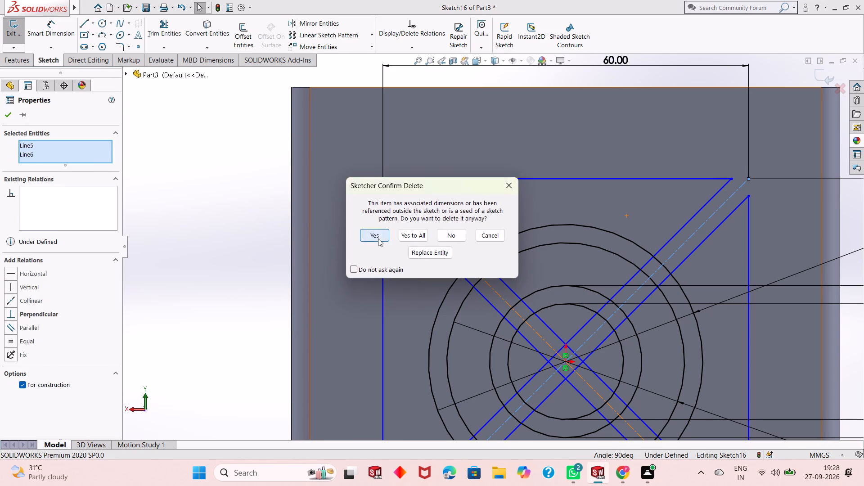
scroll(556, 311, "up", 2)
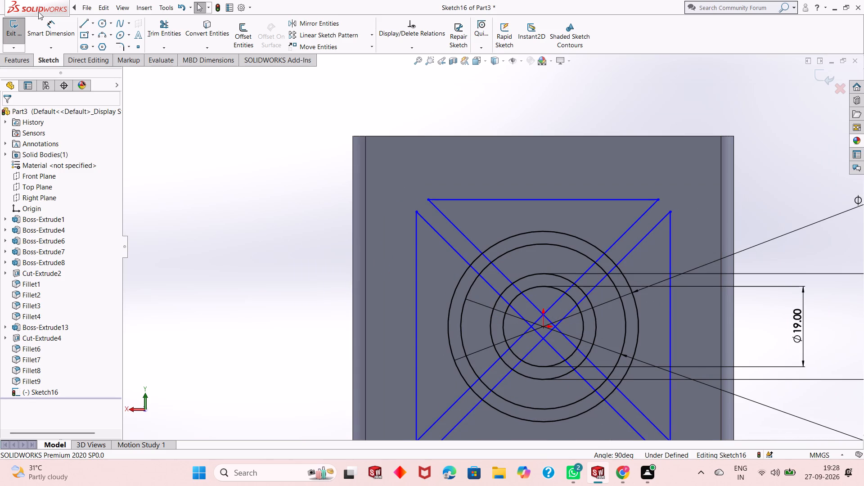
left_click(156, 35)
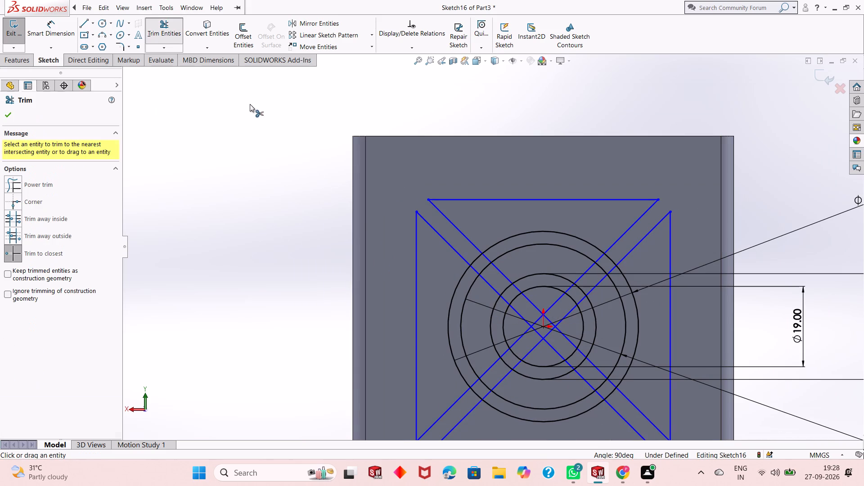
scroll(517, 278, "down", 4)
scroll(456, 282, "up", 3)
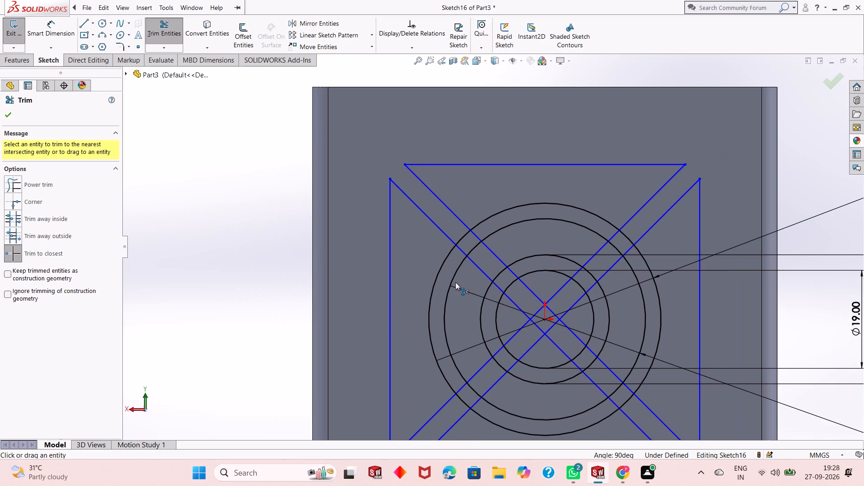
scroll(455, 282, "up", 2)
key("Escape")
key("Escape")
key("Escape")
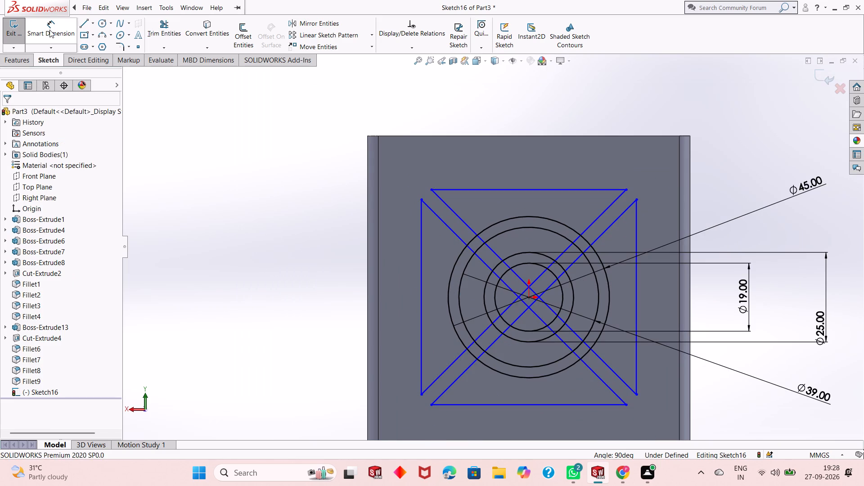
Add a 60 mm horizontal dimension between the upper endpoints of the trimmed square's two vertical sides.
left_click(49, 30)
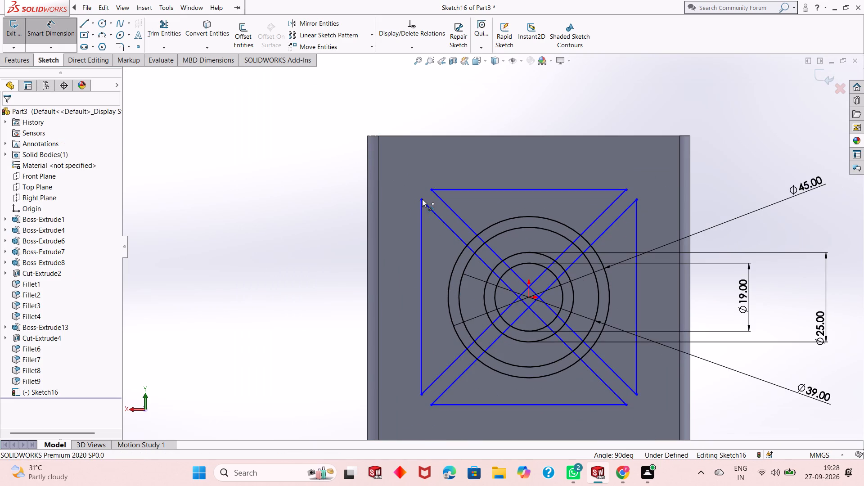
left_click(422, 199)
left_click(638, 198)
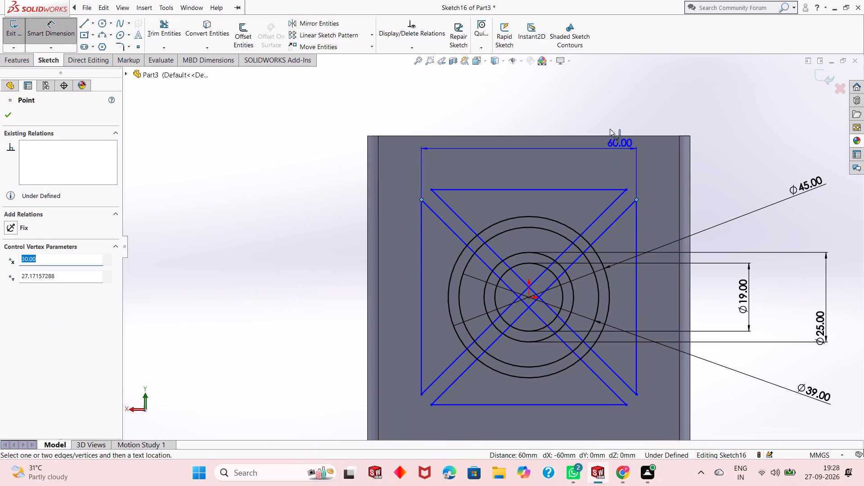
left_click(540, 89)
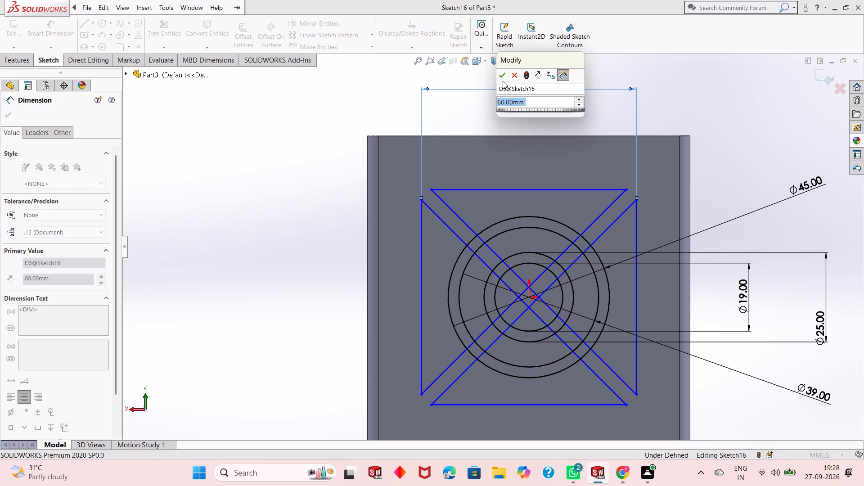
left_click(503, 75)
Add a 60 mm vertical dimension between the right-hand endpoints of the trimmed square's top and bottom sides.
left_click(627, 192)
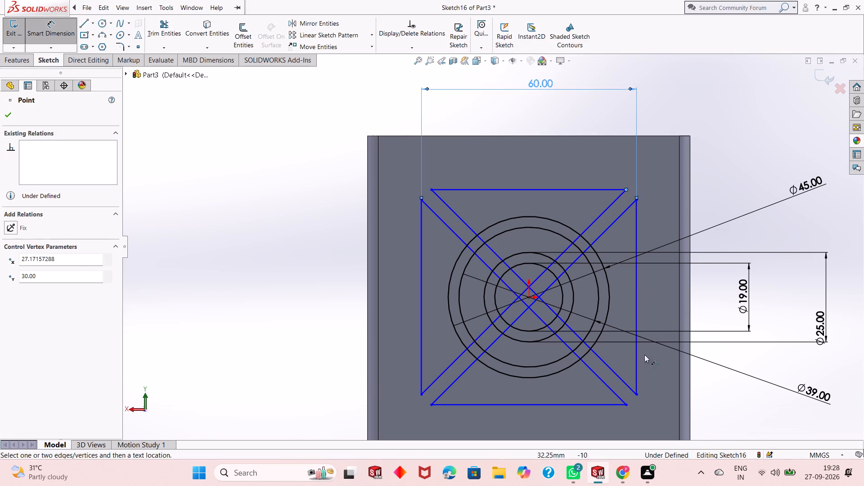
left_click(626, 404)
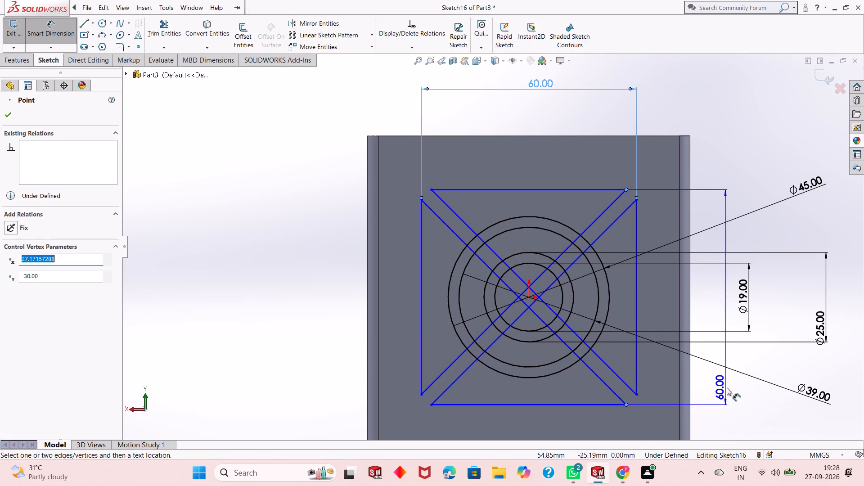
left_click(731, 387)
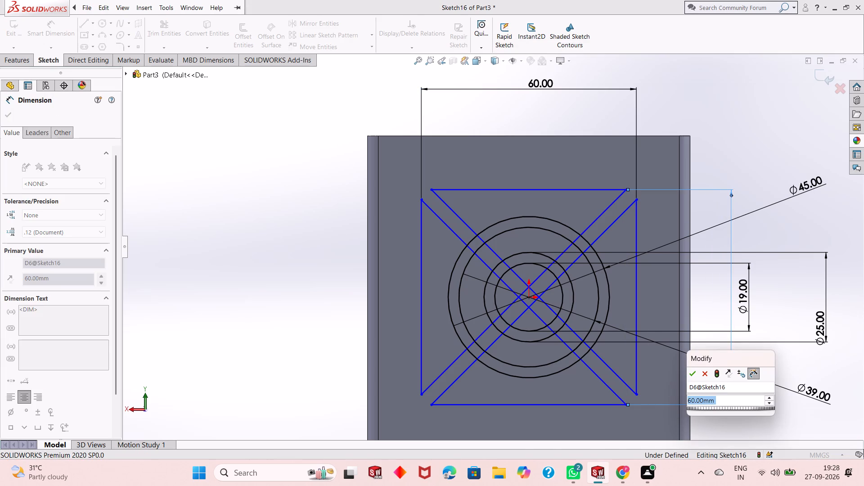
left_click(692, 377)
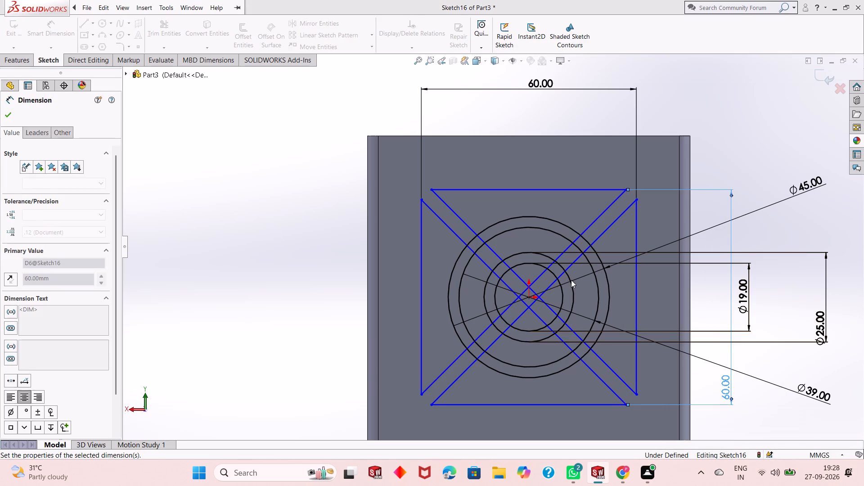
Add a 30 mm vertical dimension between the origin and the top line of the trimmed square.
left_click(530, 299)
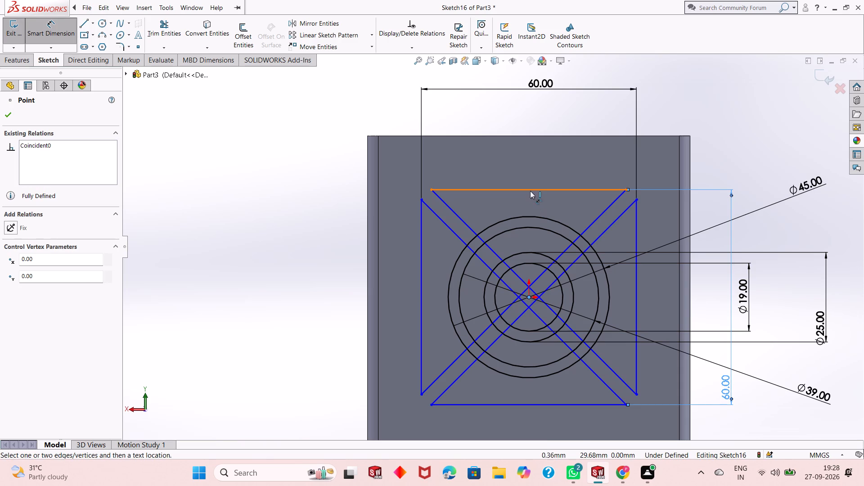
left_click(530, 191)
left_click(777, 188)
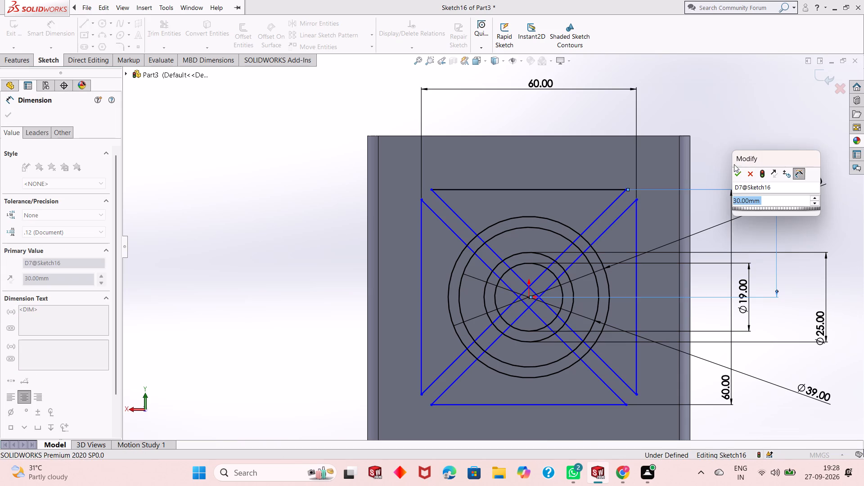
left_click(735, 177)
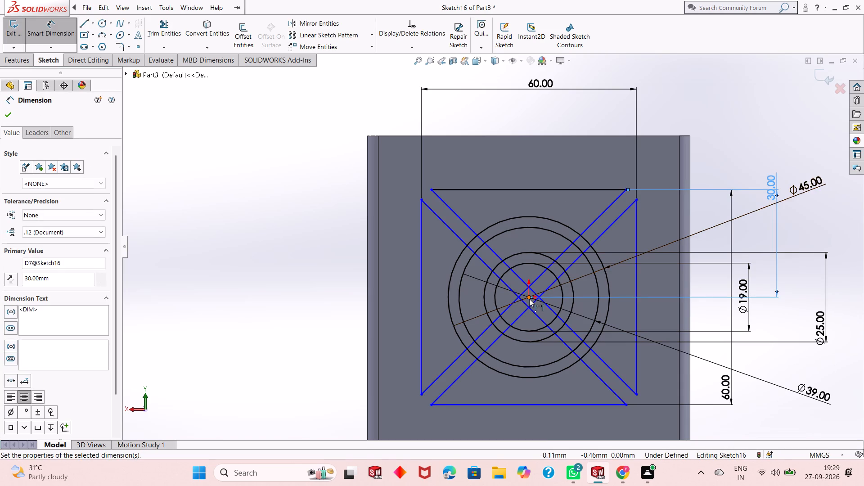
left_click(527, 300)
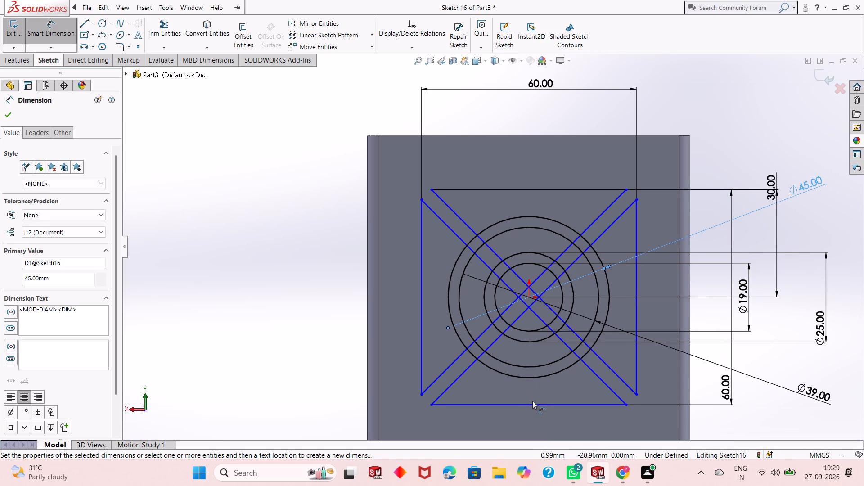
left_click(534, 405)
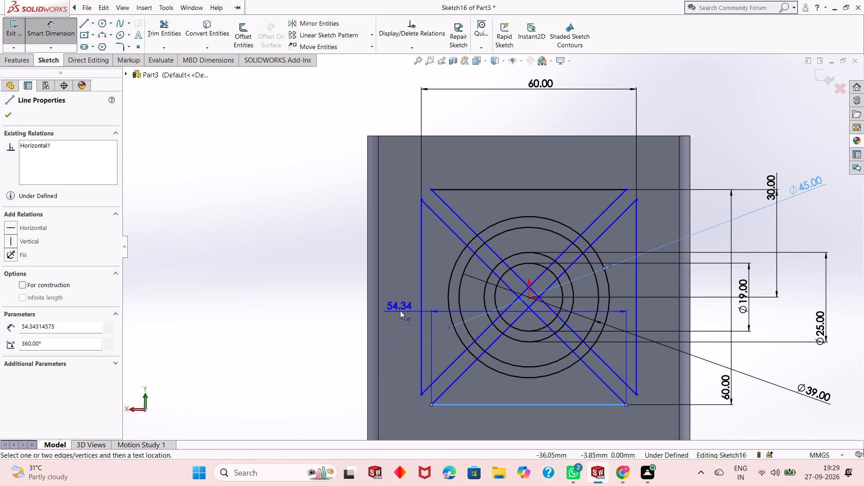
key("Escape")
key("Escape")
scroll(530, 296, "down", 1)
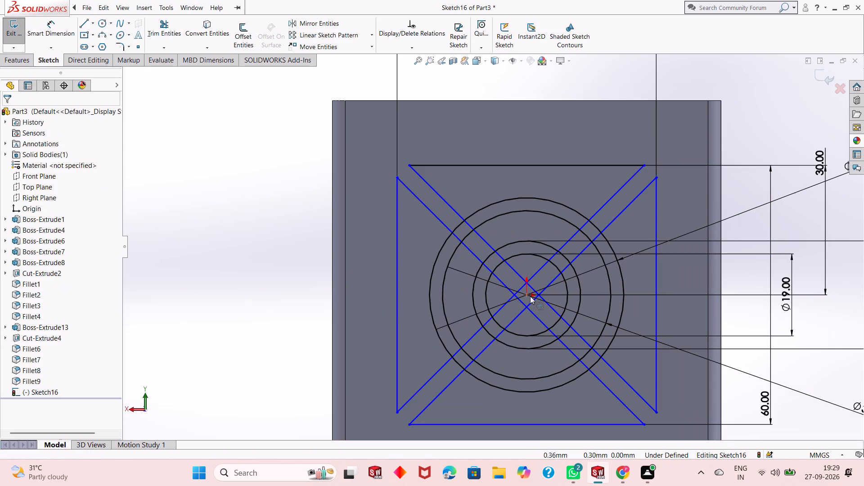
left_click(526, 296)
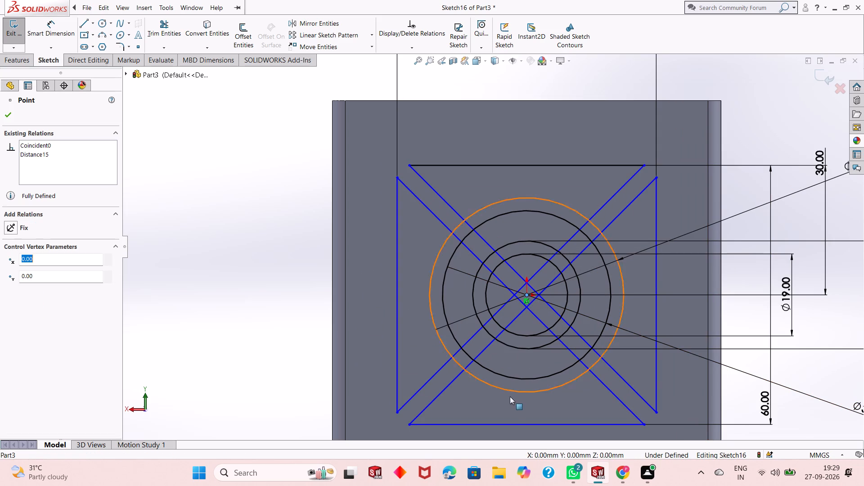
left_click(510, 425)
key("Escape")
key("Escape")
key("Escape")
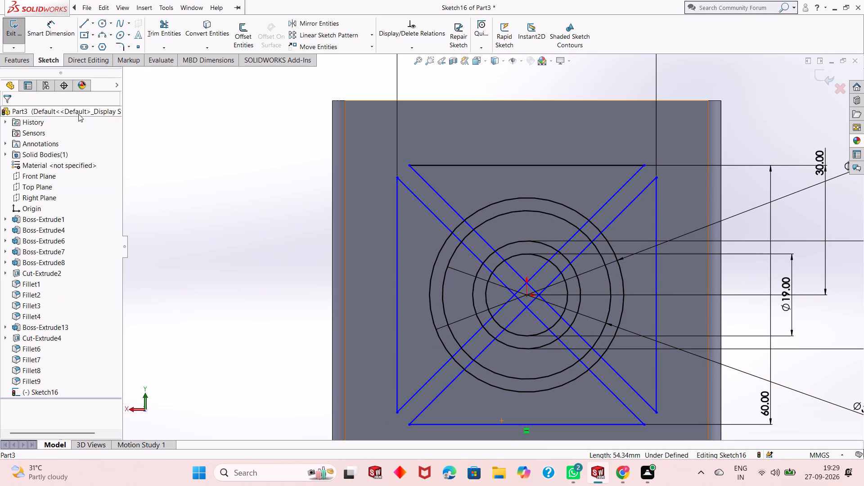
Add a 30 mm vertical dimension between the origin and the bottom line of the trimmed square.
left_click(43, 26)
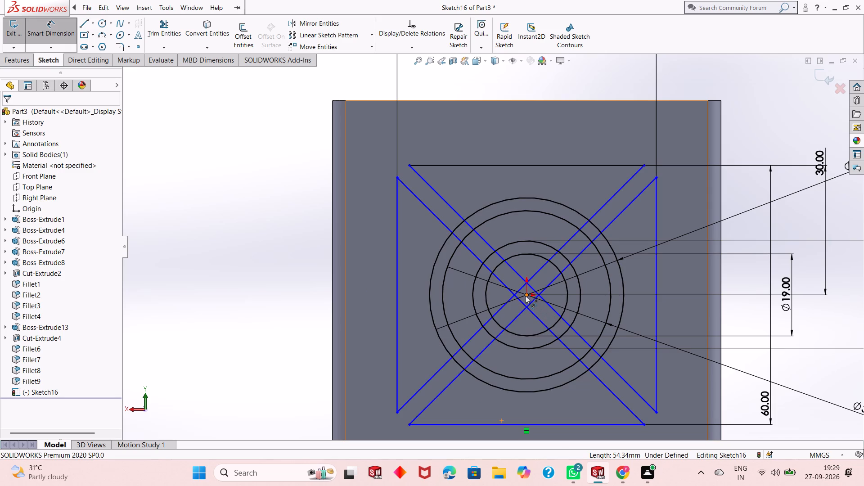
left_click(525, 296)
left_click(530, 424)
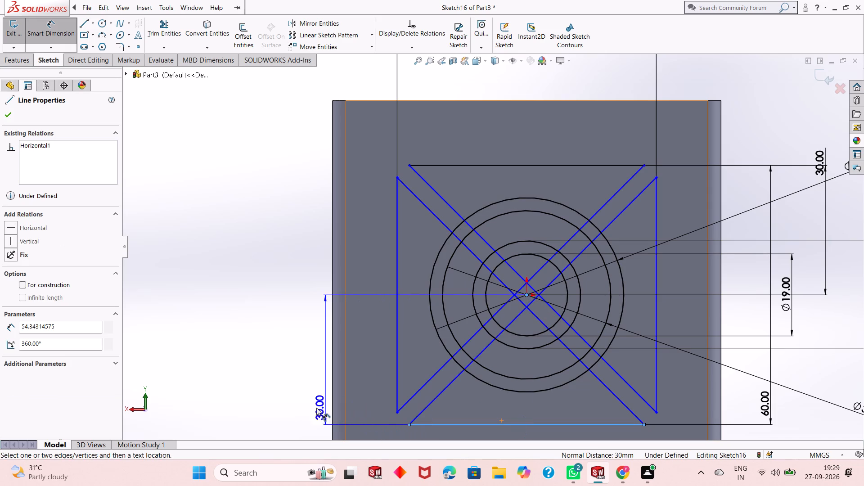
left_click(316, 408)
key("Return")
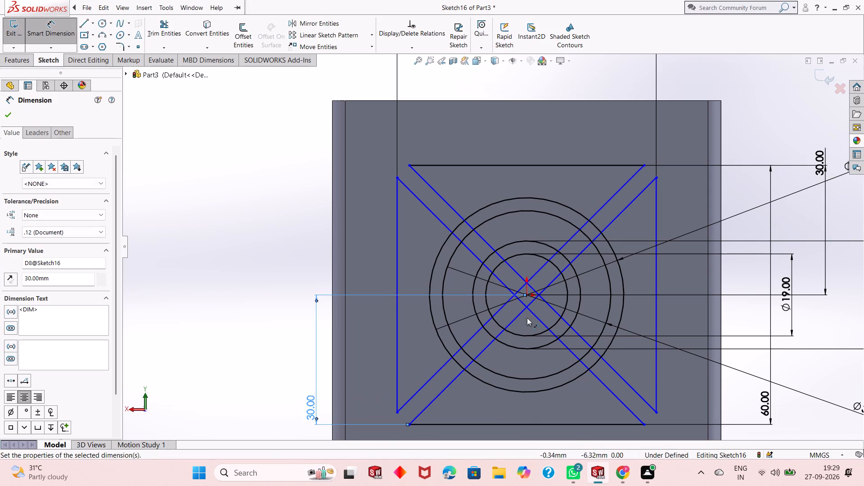
Add a 30 mm horizontal dimension between the origin and the trimmed square's left vertical side.
scroll(529, 298, "down", 1)
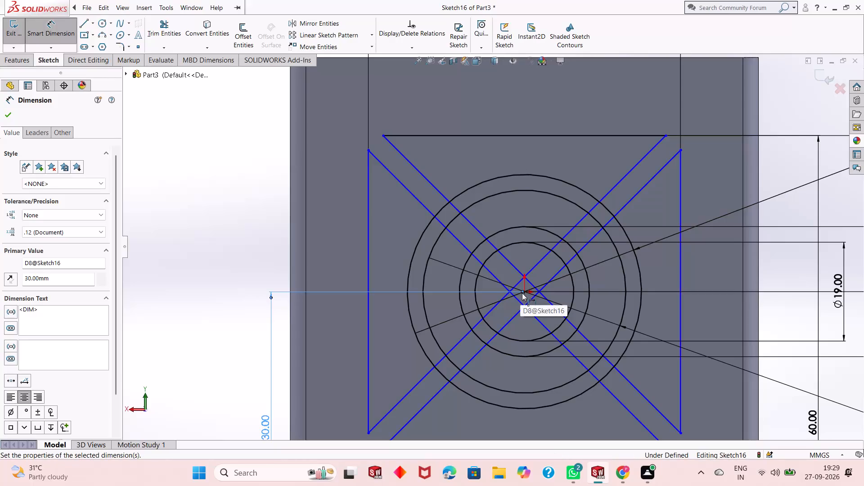
left_click(525, 291)
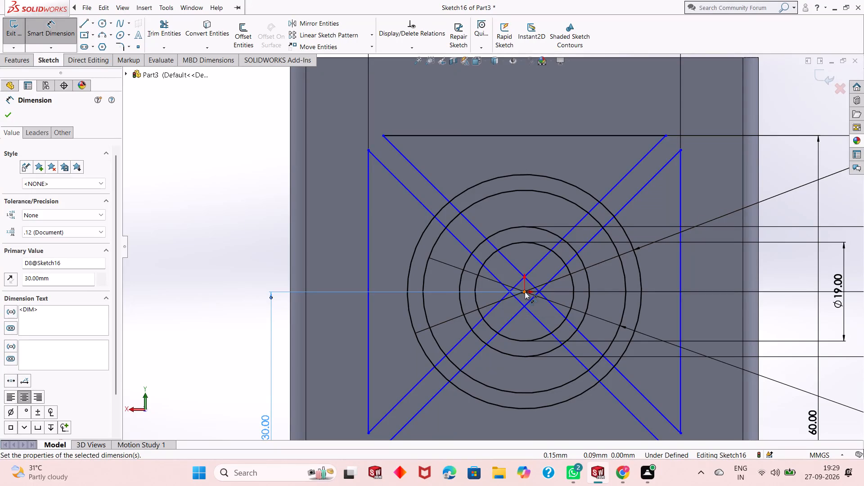
left_click(370, 303)
left_click(386, 272)
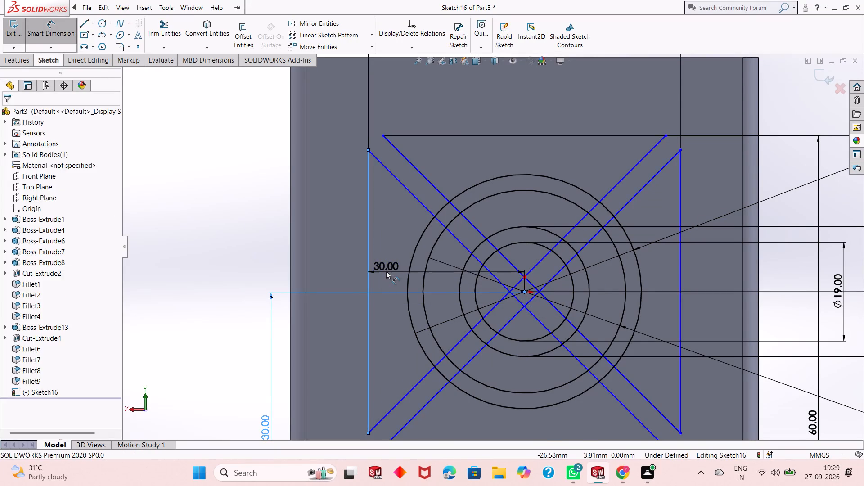
key("Return")
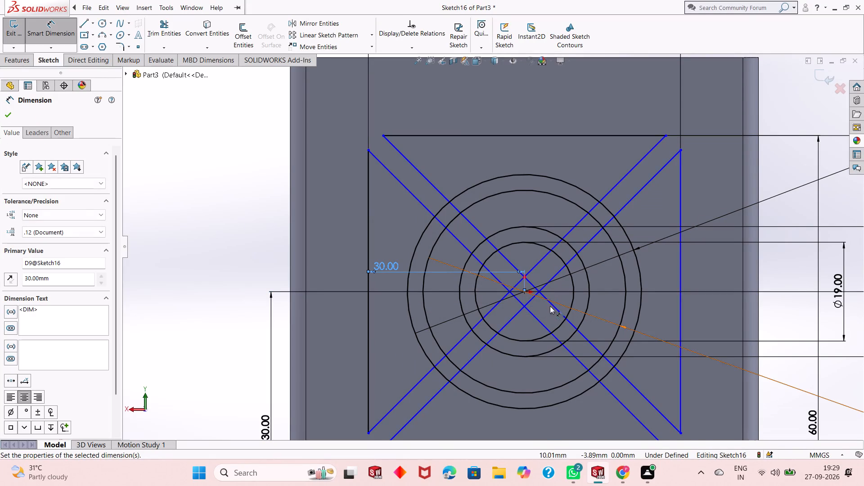
Add a 30 mm horizontal dimension between the origin and the trimmed square's right vertical side.
left_click(524, 292)
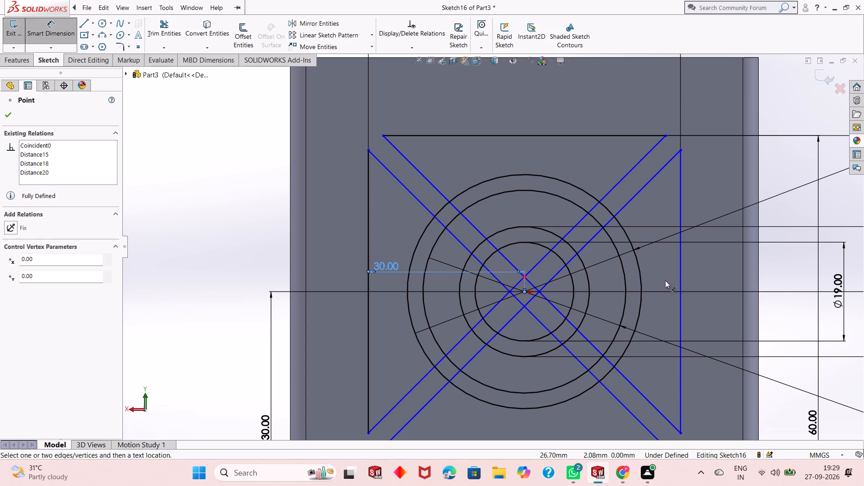
left_click(681, 269)
left_click(657, 327)
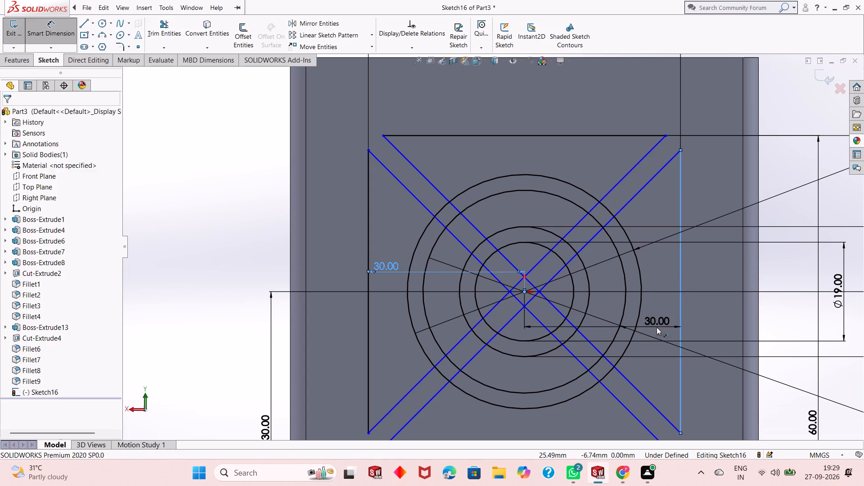
key("Return")
scroll(564, 345, "up", 2)
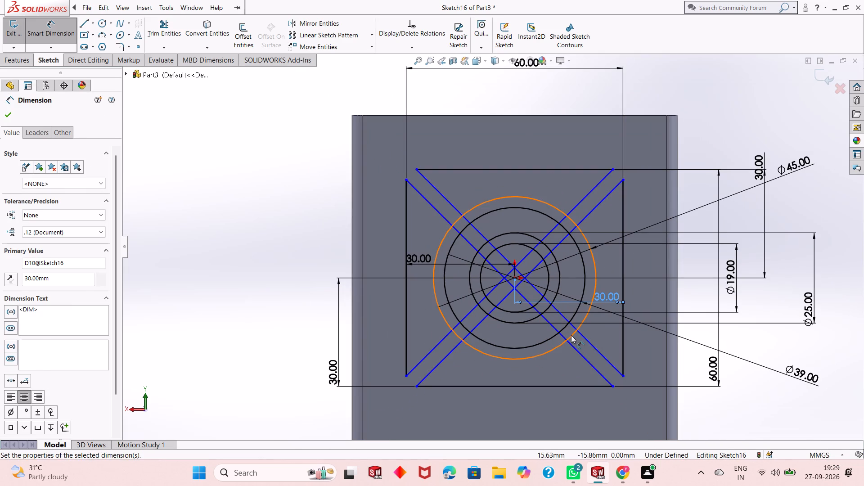
key("Escape")
Trim the arc and line segments where the upper-left diagonal rib crosses the ring between the 45 mm and 39 mm circles.
scroll(513, 266, "down", 1)
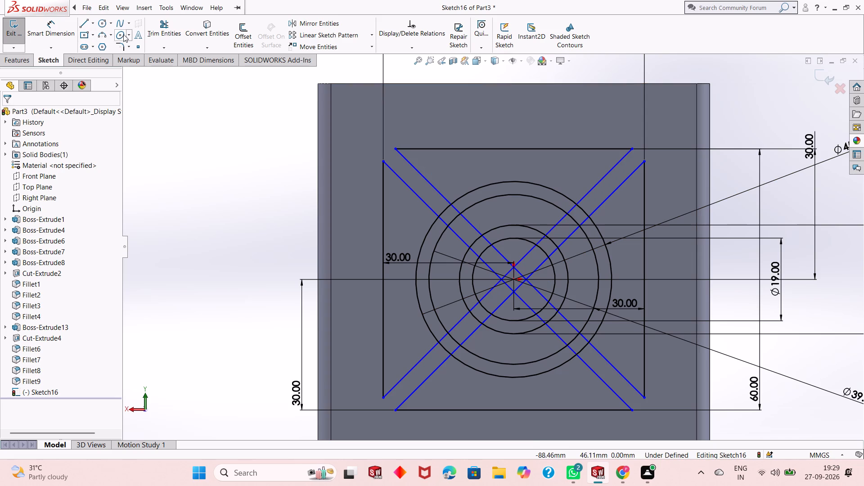
left_click(174, 27)
scroll(472, 211, "down", 3)
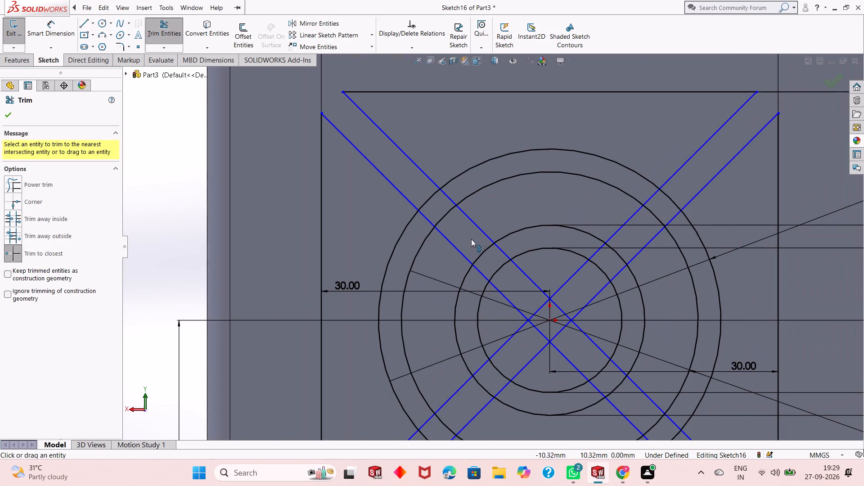
scroll(460, 230, "down", 1)
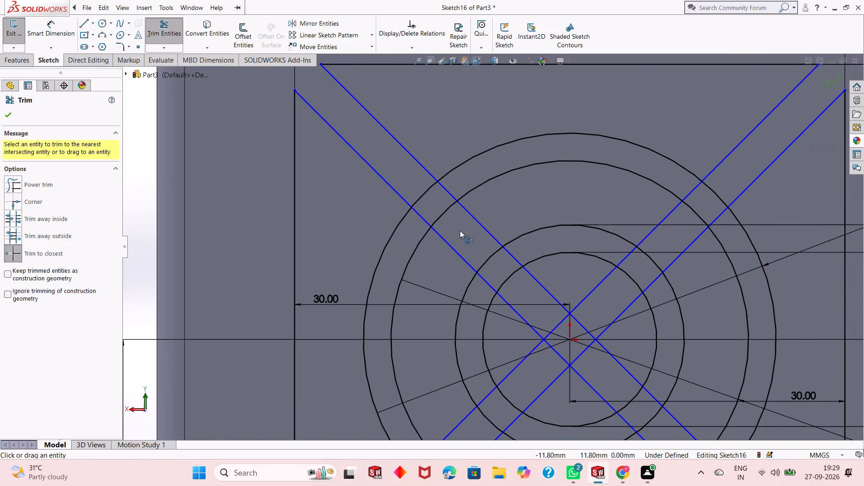
left_click(420, 198)
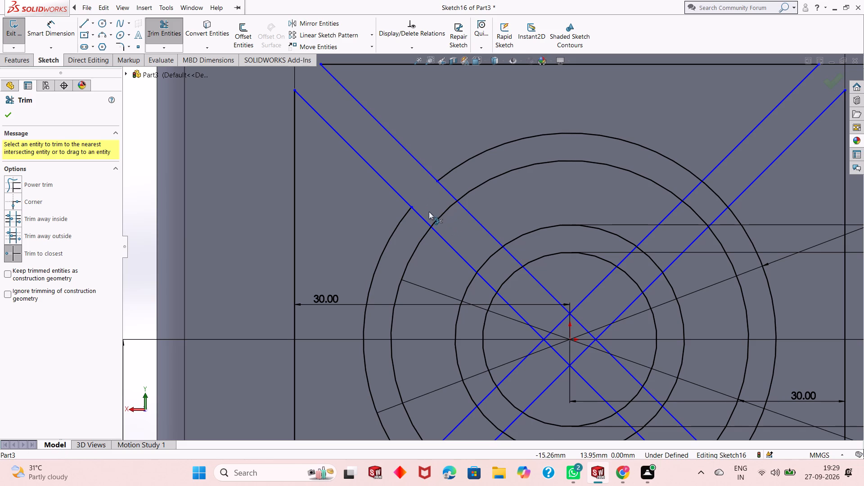
left_click(417, 215)
left_click(460, 183)
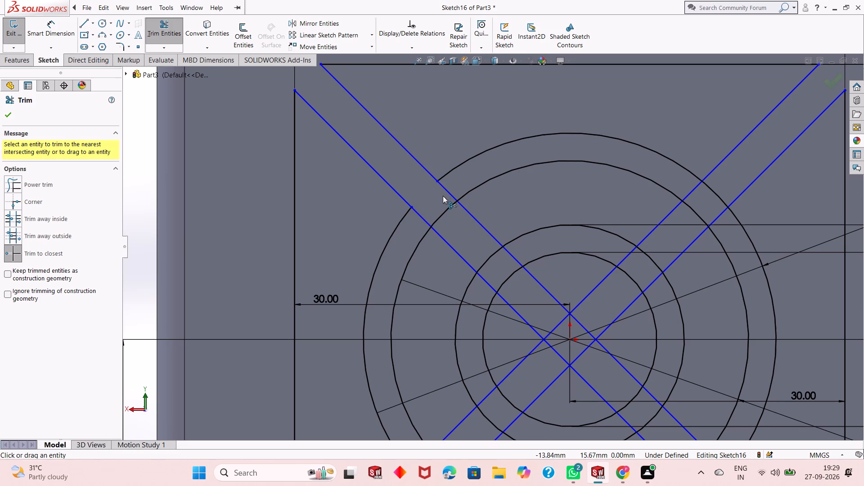
left_click(449, 192)
left_click(420, 216)
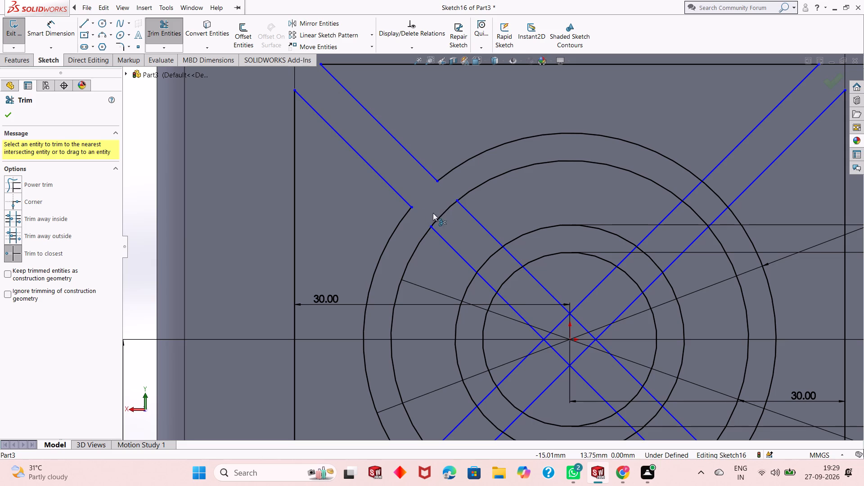
left_click(444, 211)
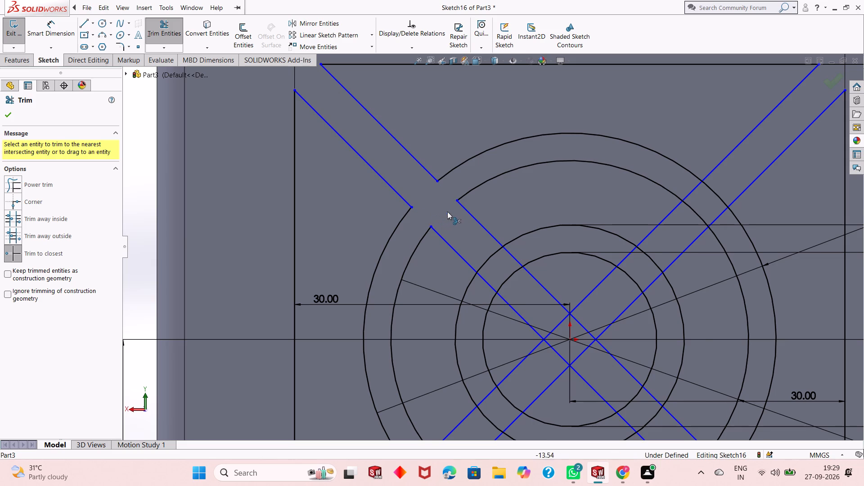
Trim the arc and line segments where the upper-left diagonal rib crosses the ring between the 25 mm and 19 mm circles.
scroll(450, 214, "up", 1)
scroll(503, 265, "down", 2)
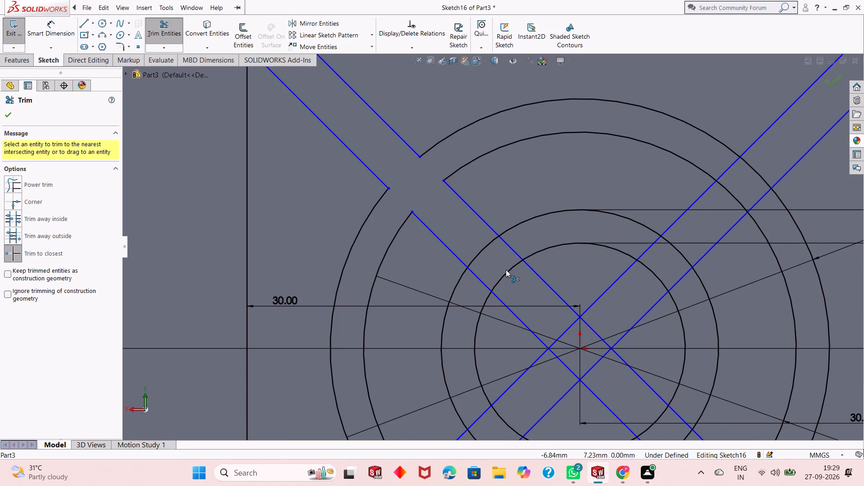
left_click(479, 249)
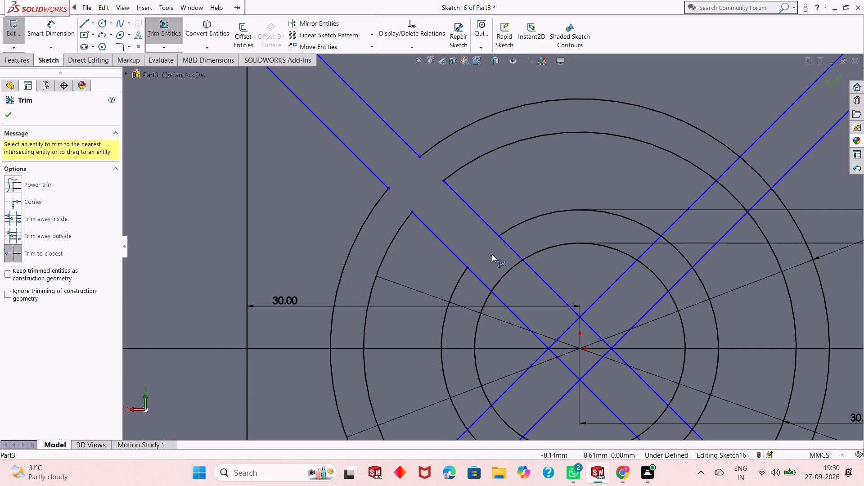
left_click(509, 270)
left_click(516, 252)
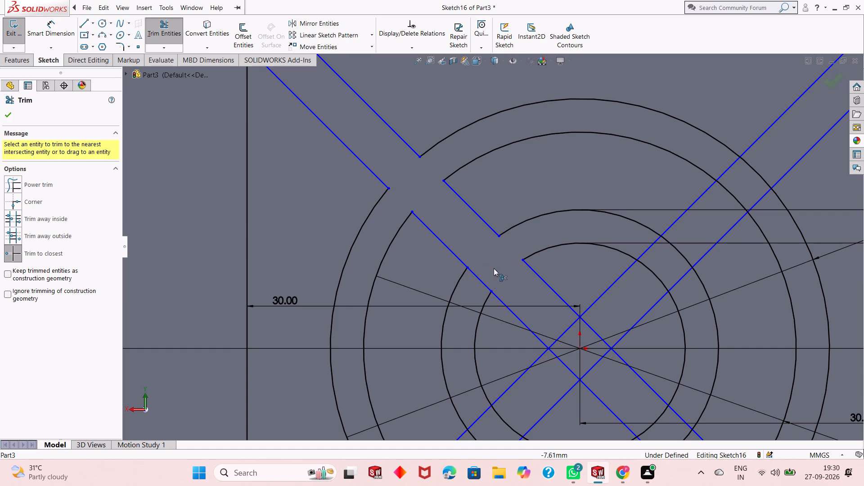
left_click(480, 281)
Trim the upper-left segment of the small square formed by the crossing diagonal lines around the origin.
scroll(516, 322, "up", 1)
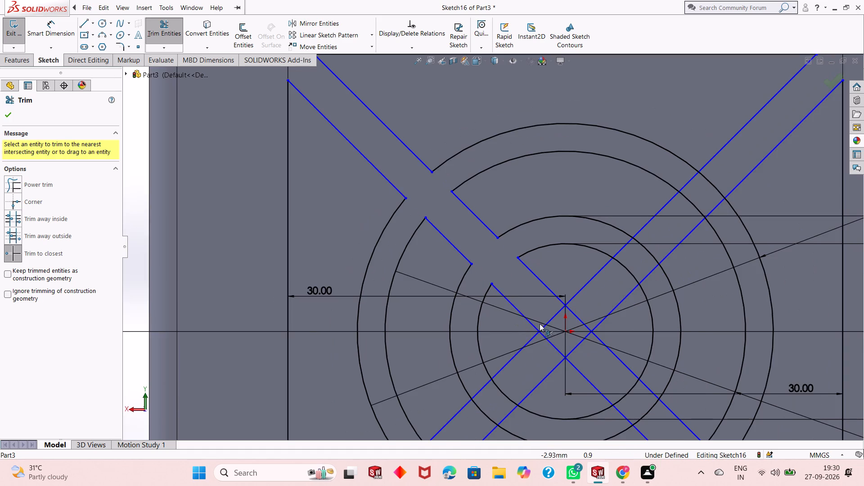
scroll(548, 324, "down", 1)
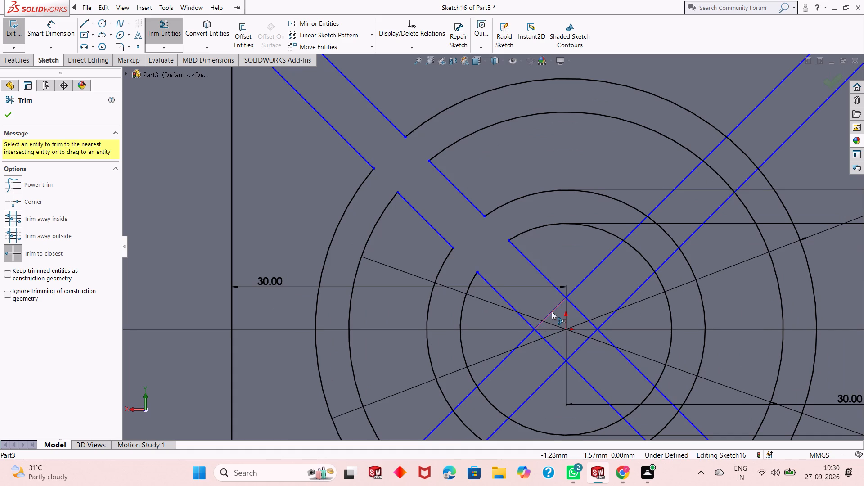
left_click(552, 311)
Trim the arc and line segments where the upper-right diagonal rib crosses the ring between the 45 mm and 39 mm circles.
scroll(552, 310, "up", 1)
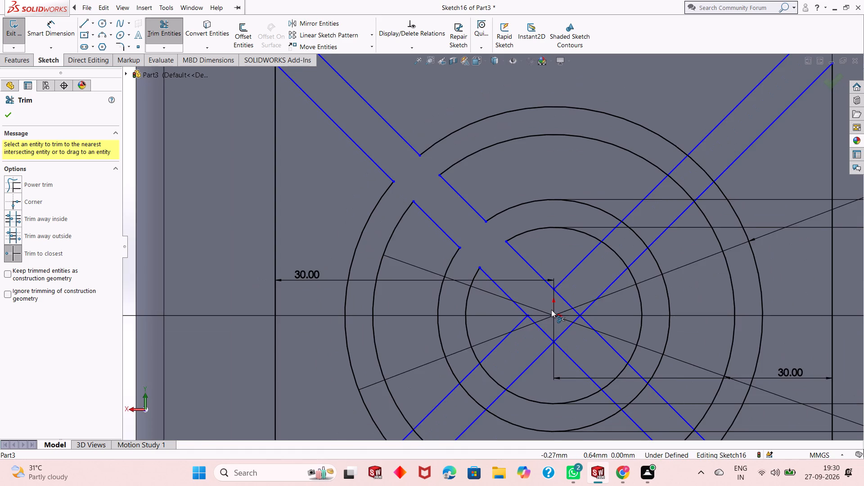
scroll(551, 310, "up", 1)
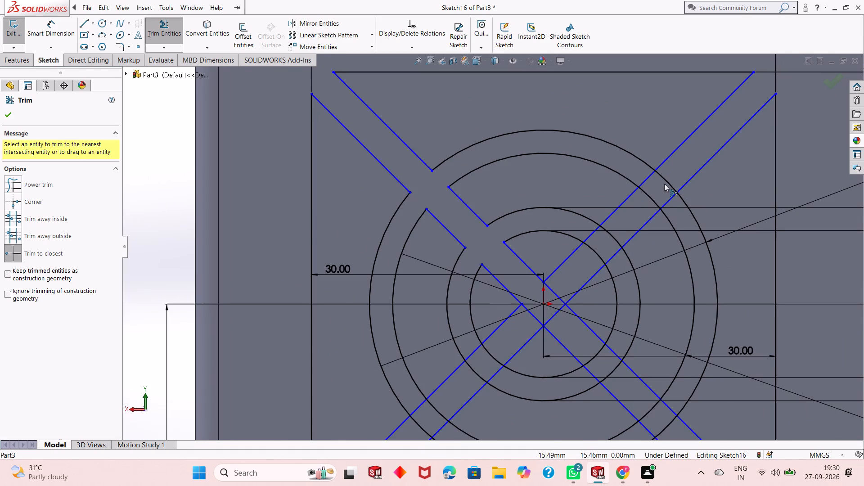
left_click(666, 182)
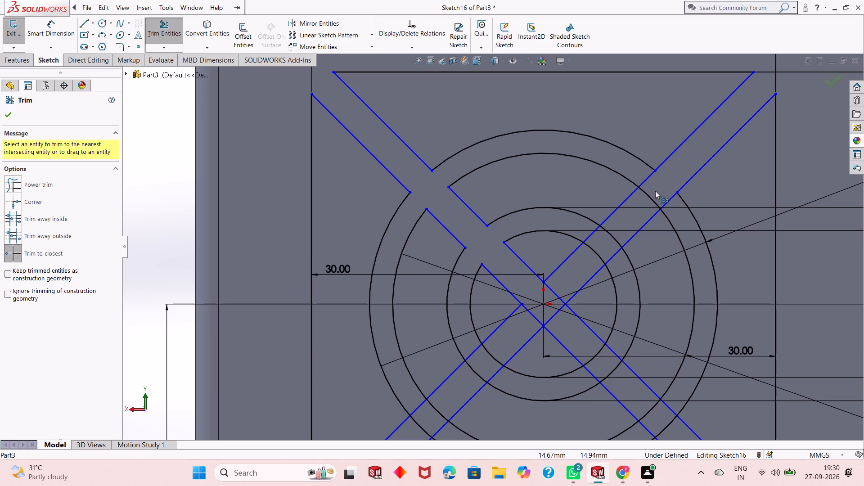
left_click(645, 182)
left_click(667, 201)
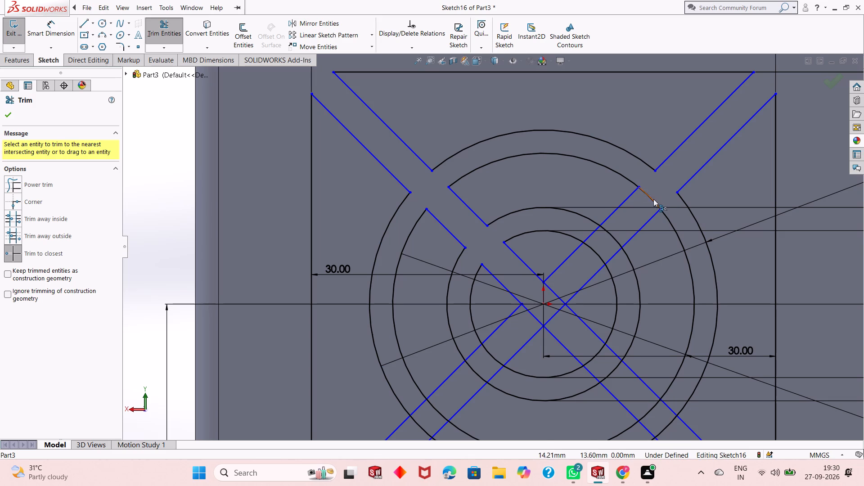
left_click(653, 199)
Trim the upper-right rib's crossing with the ring between the 25 mm and 19 mm circles, including the central square's upper-right segment.
left_click(612, 236)
left_click(588, 237)
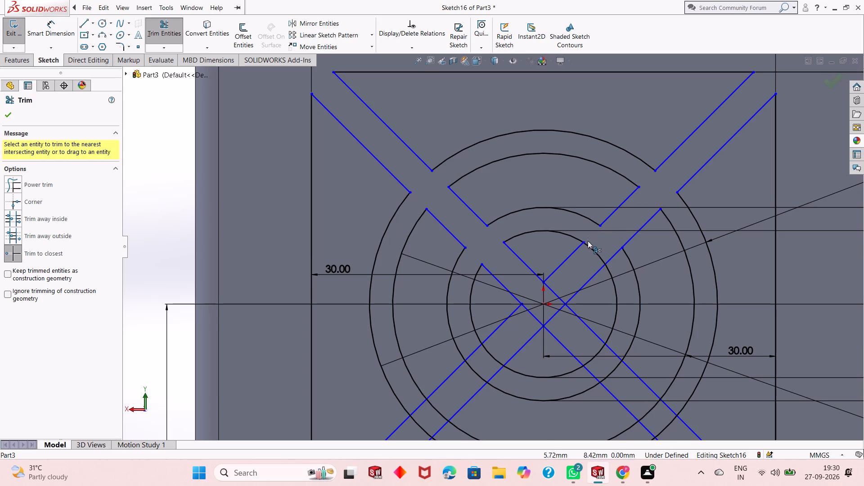
left_click(590, 248)
left_click(615, 256)
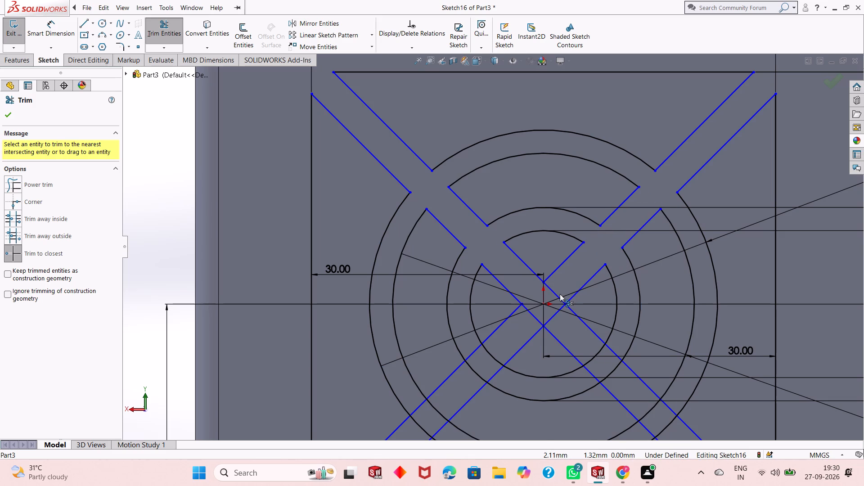
left_click(557, 295)
Trim the arc and line segments where the lower-left diagonal rib crosses the ring between the 45 mm and 39 mm circles.
scroll(553, 339, "up", 2)
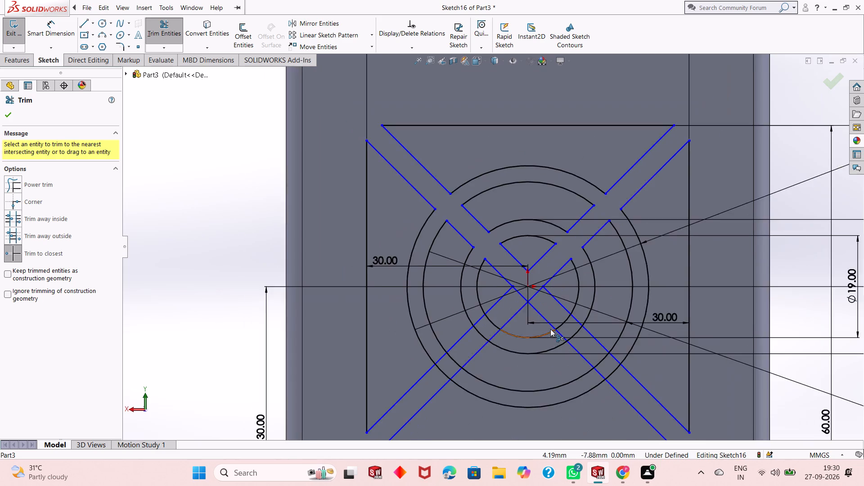
scroll(550, 329, "up", 2)
scroll(427, 363, "down", 3)
scroll(494, 291, "down", 2)
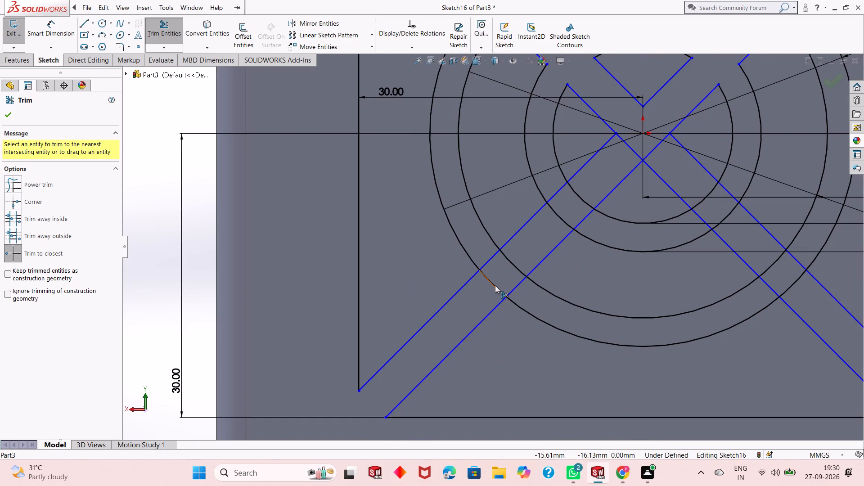
left_click(495, 285)
left_click(494, 256)
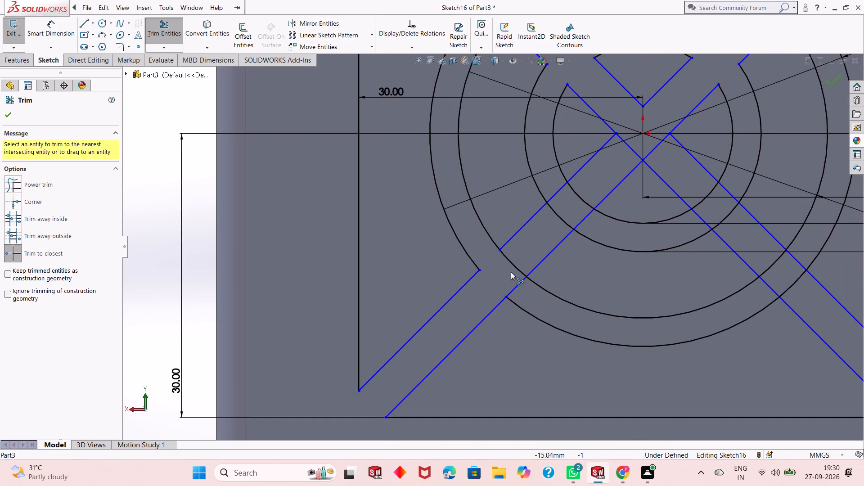
left_click(525, 284)
left_click(516, 285)
left_click(514, 267)
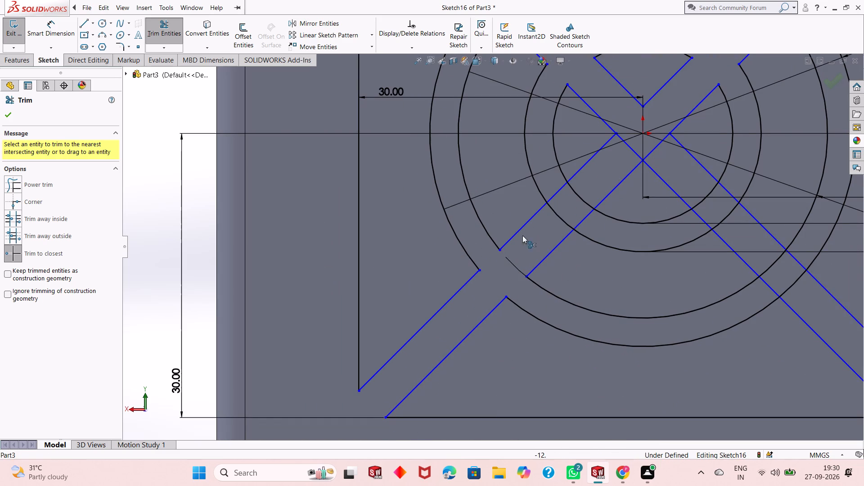
Trim the arc and line segments where the lower-left diagonal rib crosses the ring between the 25 mm and 19 mm circles.
left_click(556, 213)
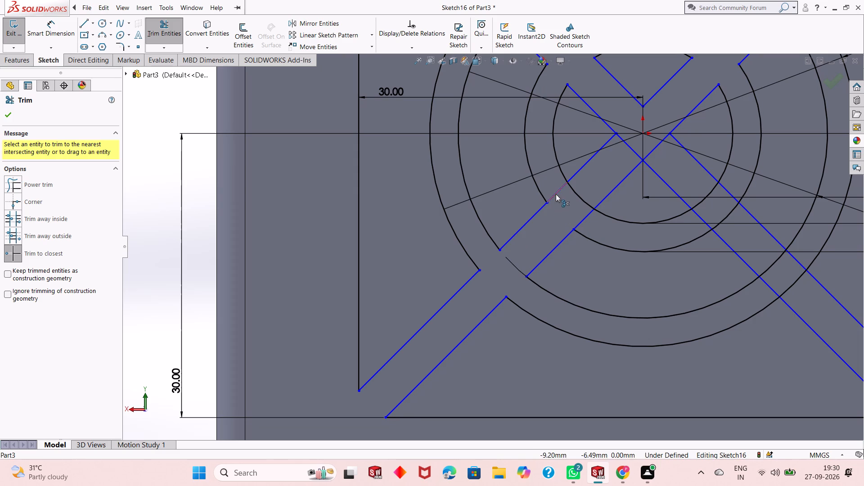
left_click(556, 194)
left_click(585, 218)
left_click(585, 201)
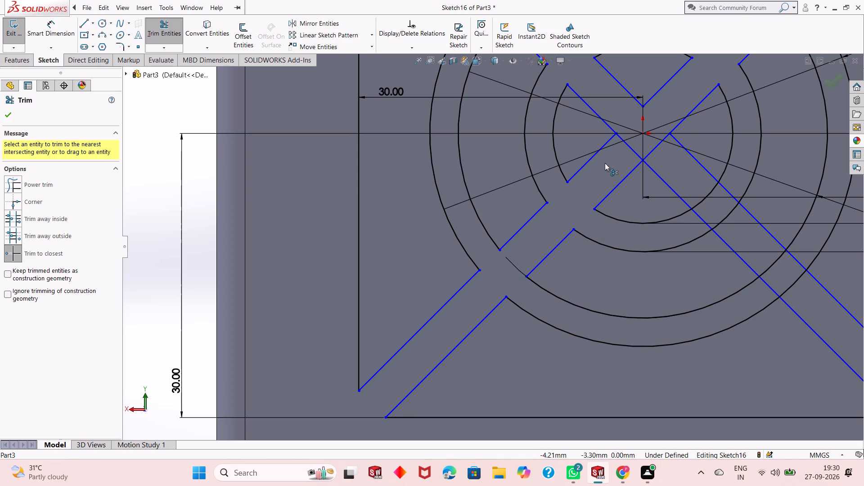
Trim the remaining lower-left and lower-right segments of the small square formed by the diagonal lines around the origin.
left_click(626, 144)
scroll(564, 204, "up", 3)
scroll(607, 171, "down", 4)
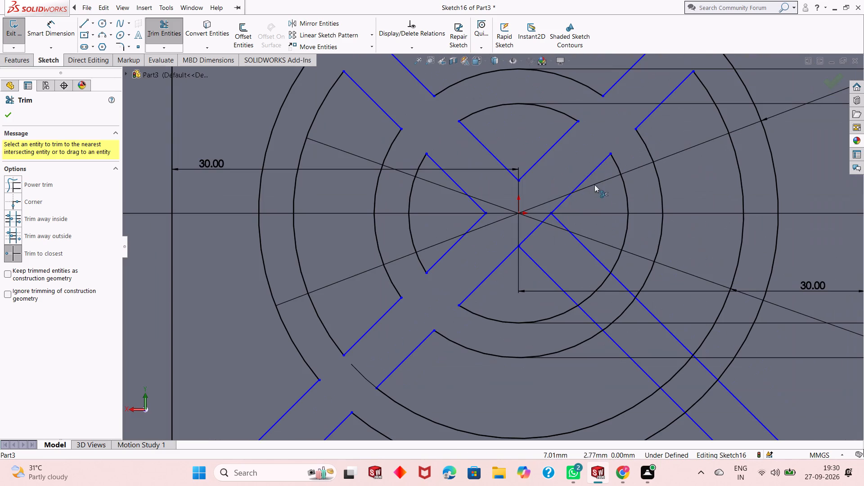
left_click(537, 229)
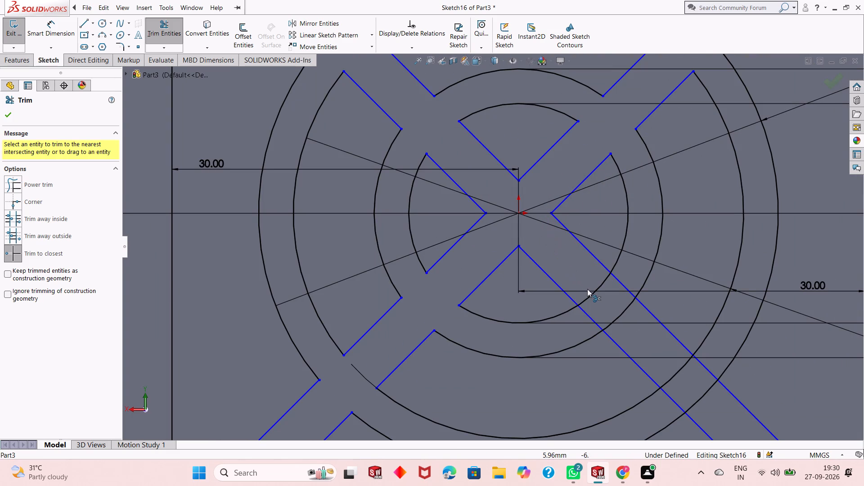
Trim the arc and line segments where the lower-right diagonal rib crosses the ring between the 25 mm and 19 mm circles.
left_click(592, 296)
left_click(618, 283)
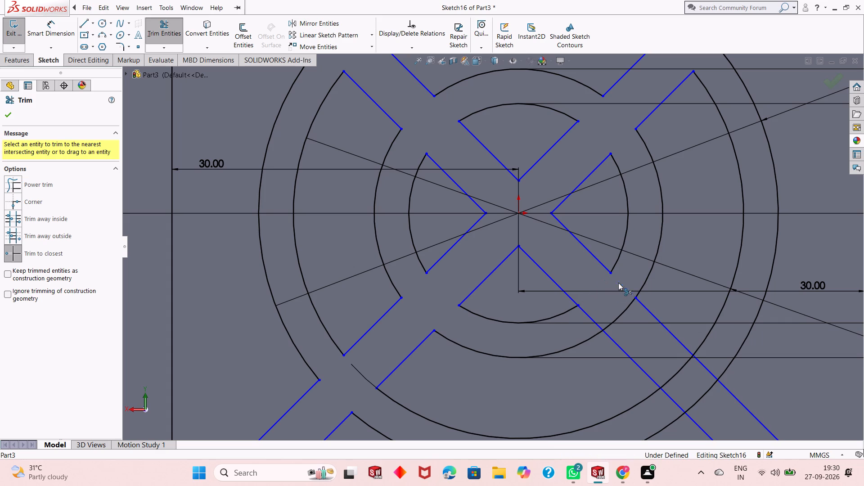
left_click(590, 318)
left_click(612, 319)
left_click(615, 321)
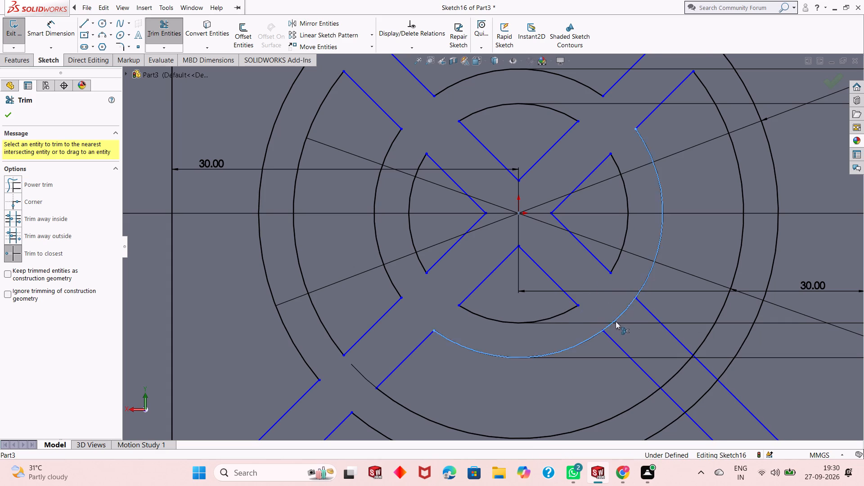
Trim the lower-right diagonal rib's crossing with the ring between the 45 mm and 39 mm circles and end trimming.
scroll(588, 305, "up", 3)
scroll(634, 343, "down", 2)
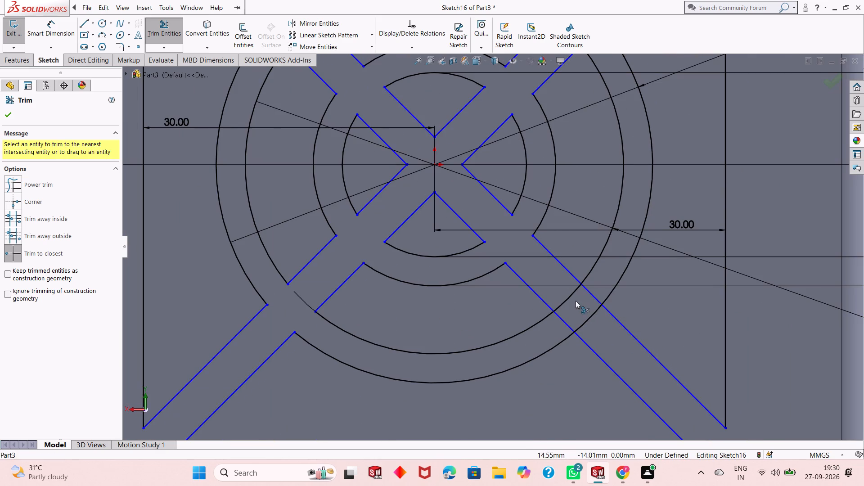
left_click(571, 296)
left_click(585, 289)
left_click(564, 324)
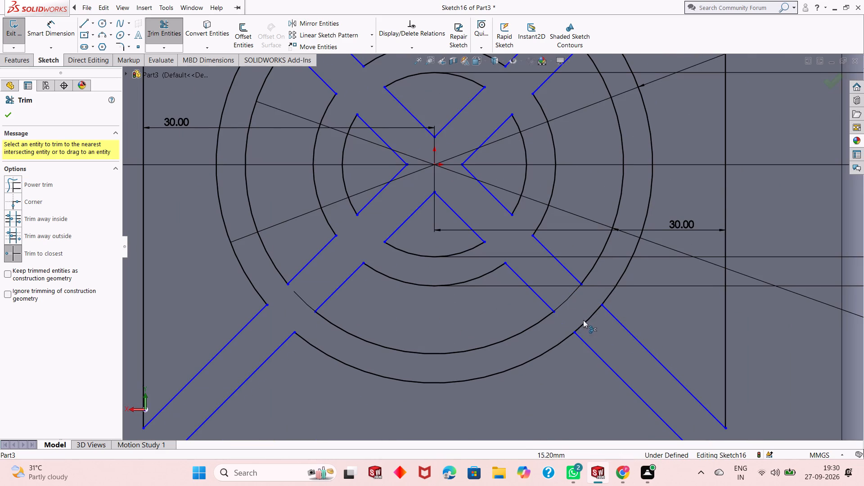
left_click(589, 321)
scroll(556, 324, "up", 5)
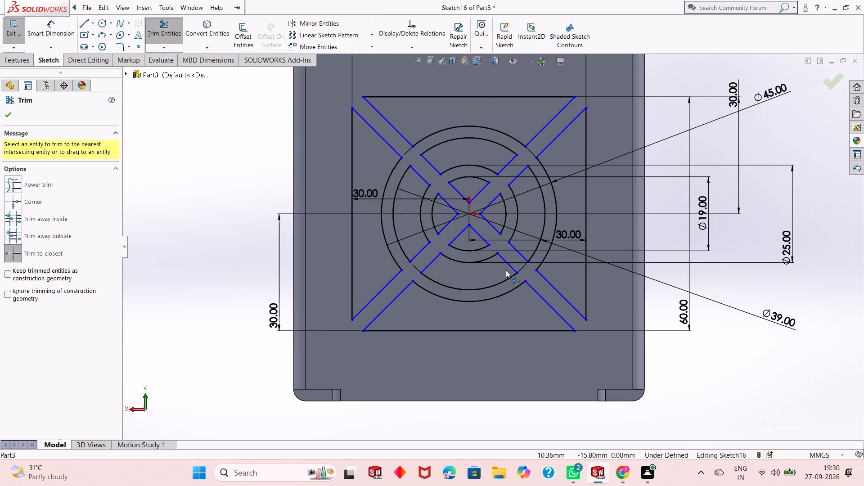
scroll(483, 224, "down", 2)
scroll(480, 243, "up", 2)
right_click(212, 150)
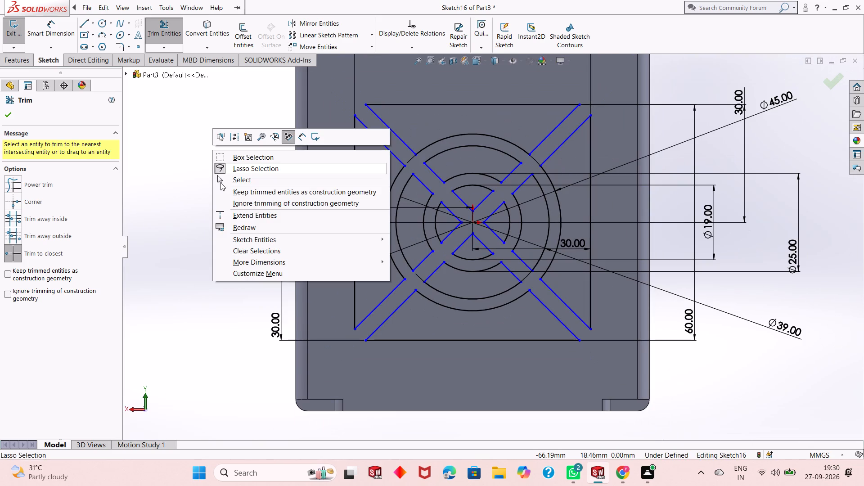
left_click(229, 181)
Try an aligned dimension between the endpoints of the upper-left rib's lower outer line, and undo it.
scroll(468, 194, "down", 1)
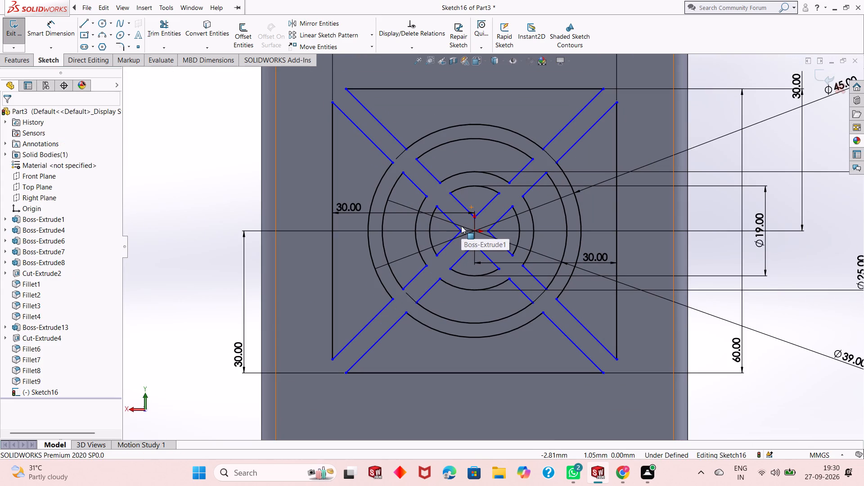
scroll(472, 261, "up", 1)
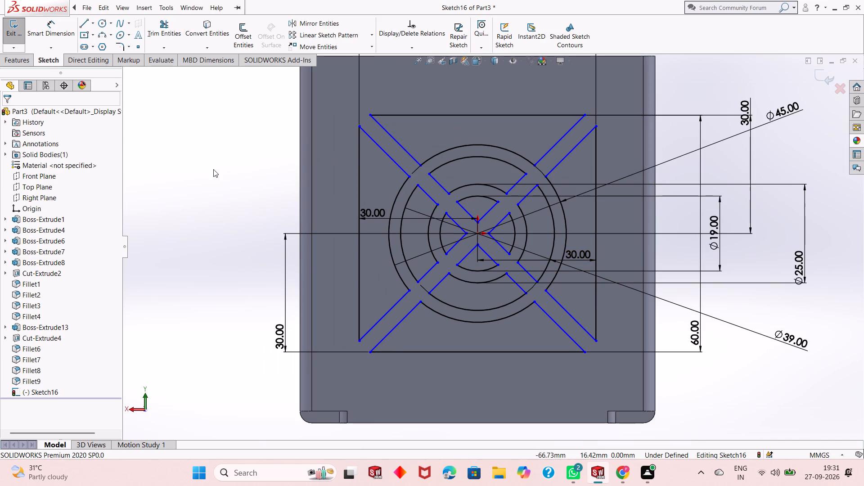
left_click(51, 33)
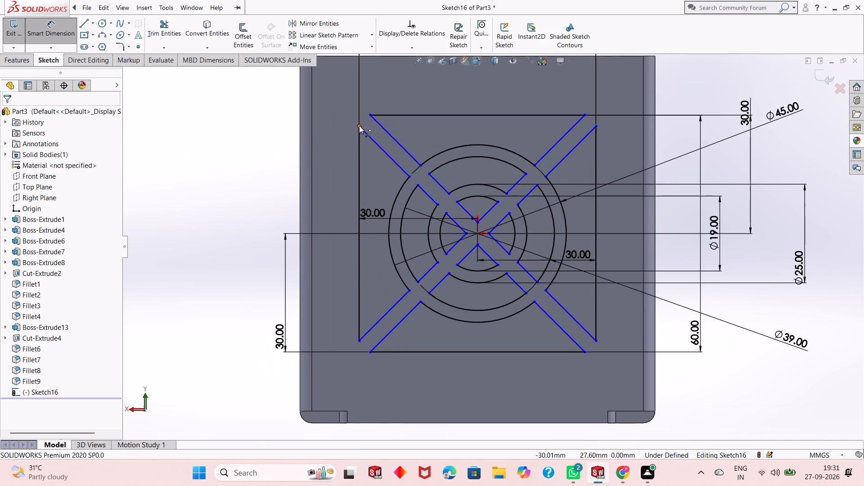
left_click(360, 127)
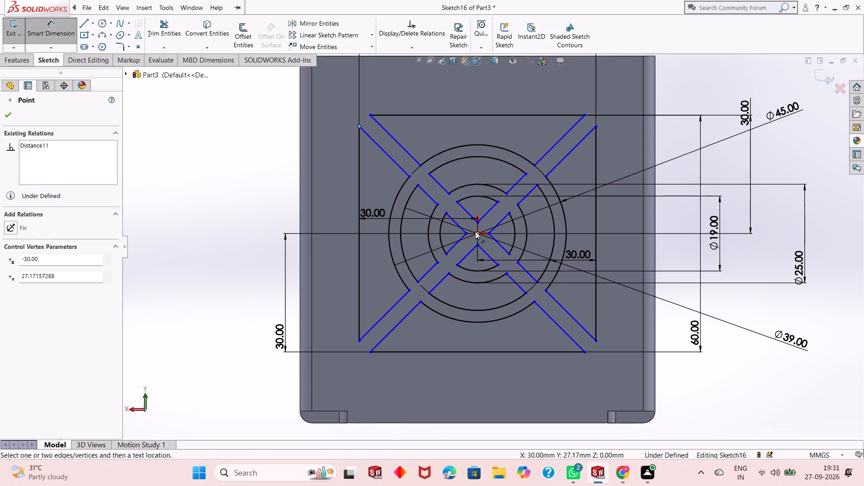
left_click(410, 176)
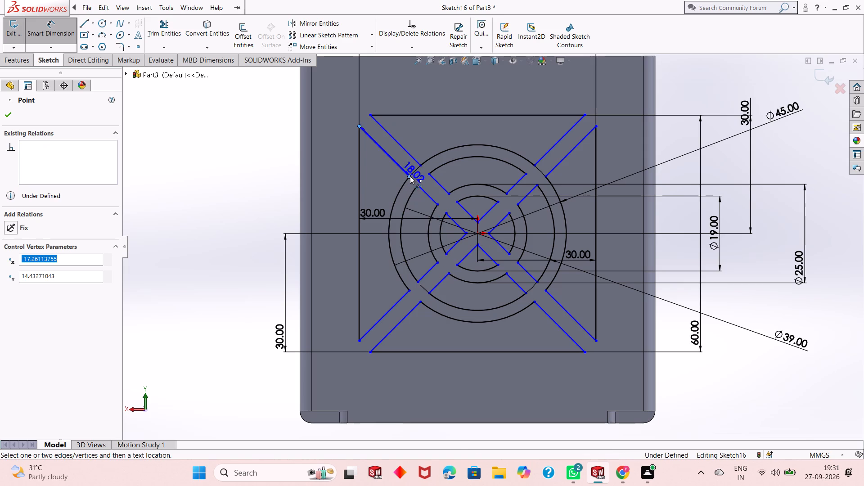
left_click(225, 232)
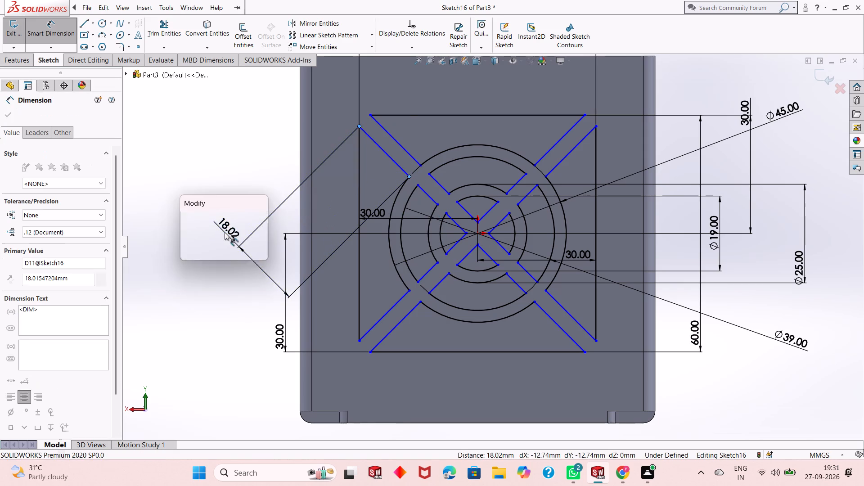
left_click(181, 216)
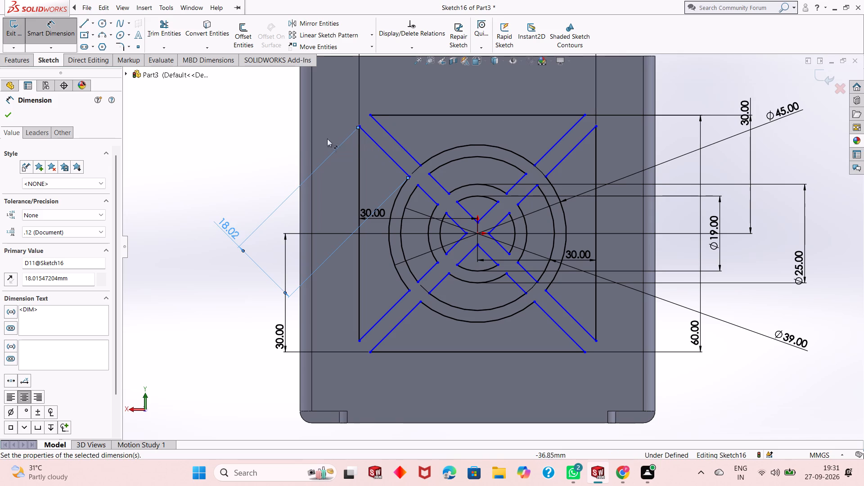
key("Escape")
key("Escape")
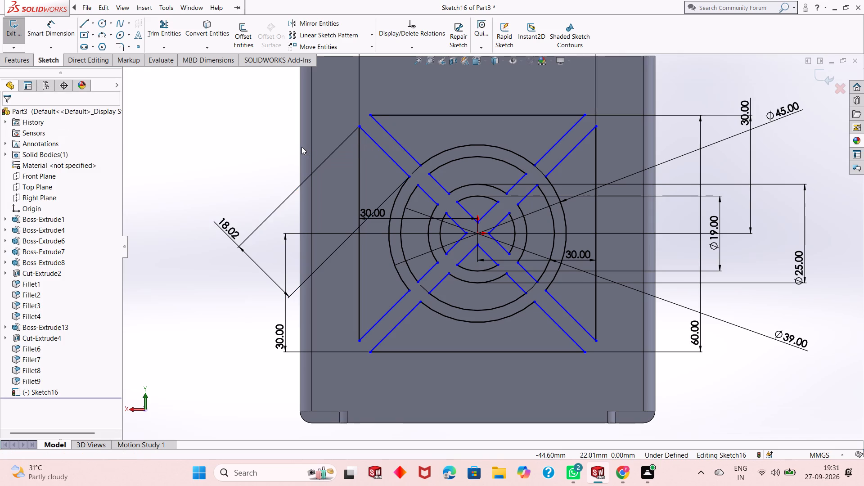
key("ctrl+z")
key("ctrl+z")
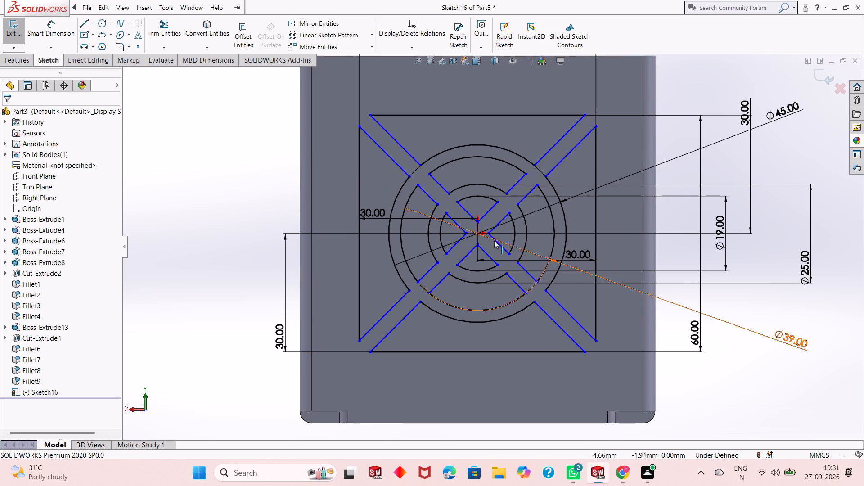
Dimension the length of the upper-left rib's lower line, between the square's side and the 45 mm circle.
scroll(493, 240, "down", 1)
scroll(492, 240, "up", 1)
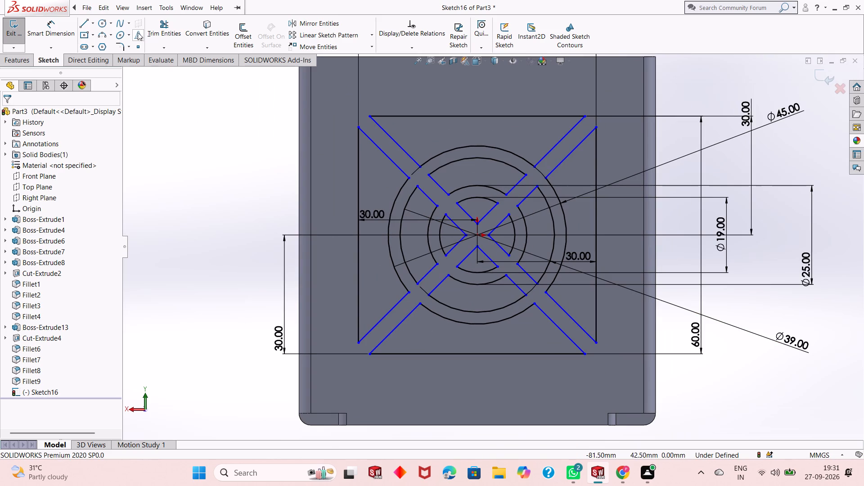
left_click(82, 23)
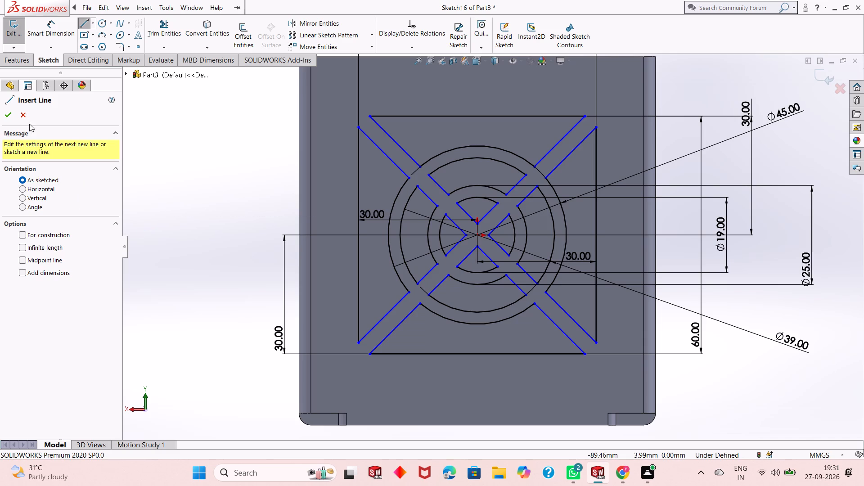
left_click(21, 115)
left_click(76, 27)
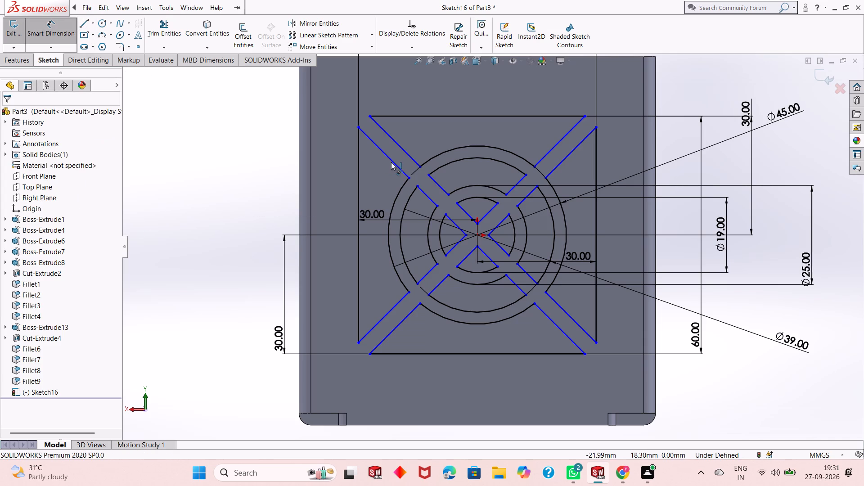
left_click(391, 162)
left_click(405, 148)
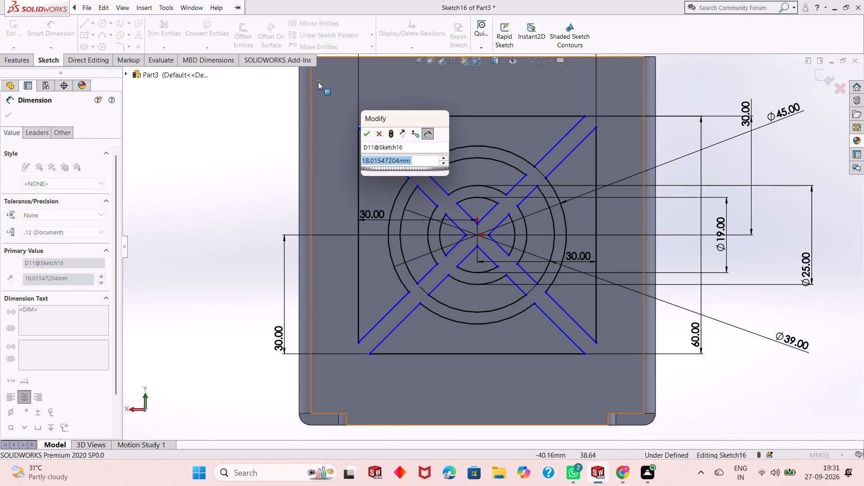
left_click(377, 137)
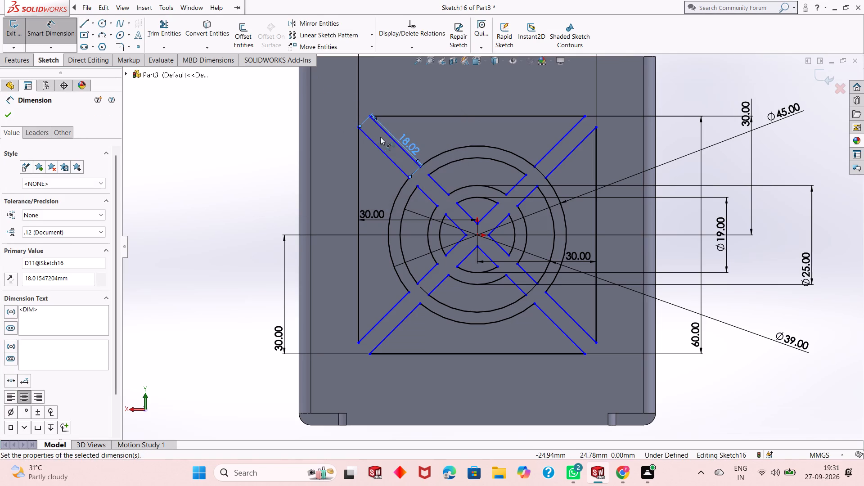
Delete the length dimension of the upper-left diagonal rib.
key("Escape")
key("Escape")
key("Escape")
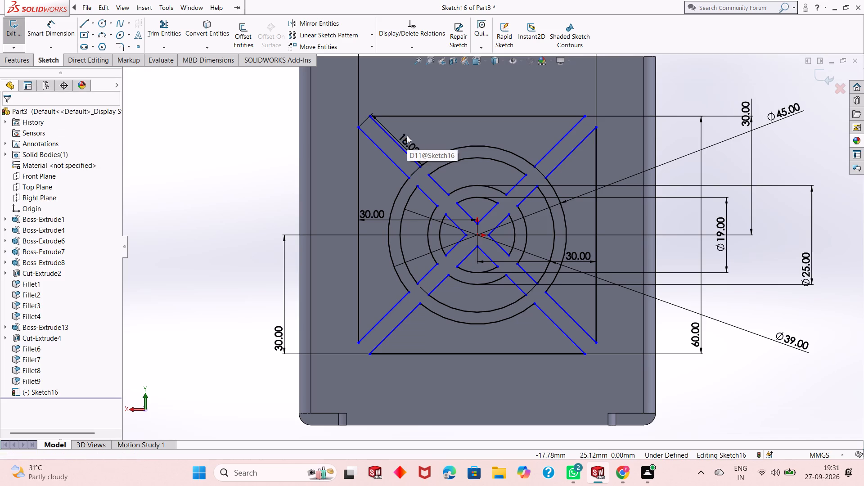
key("Escape")
key("Escape")
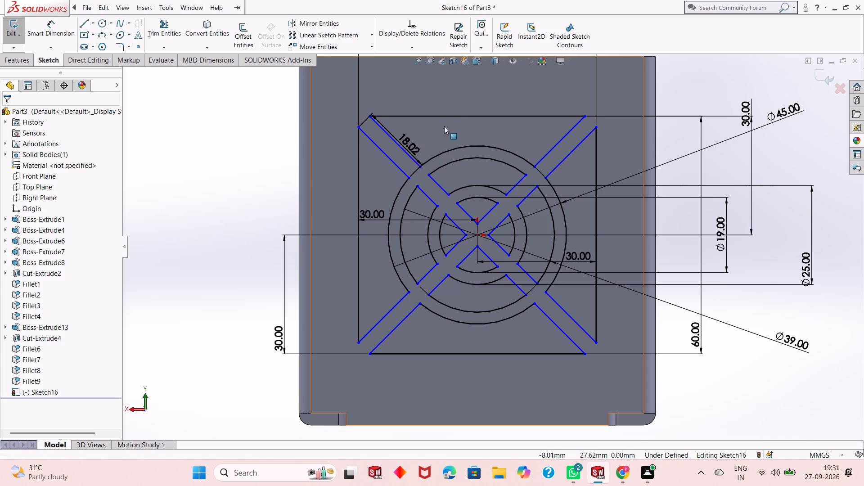
key("Escape")
right_click(404, 142)
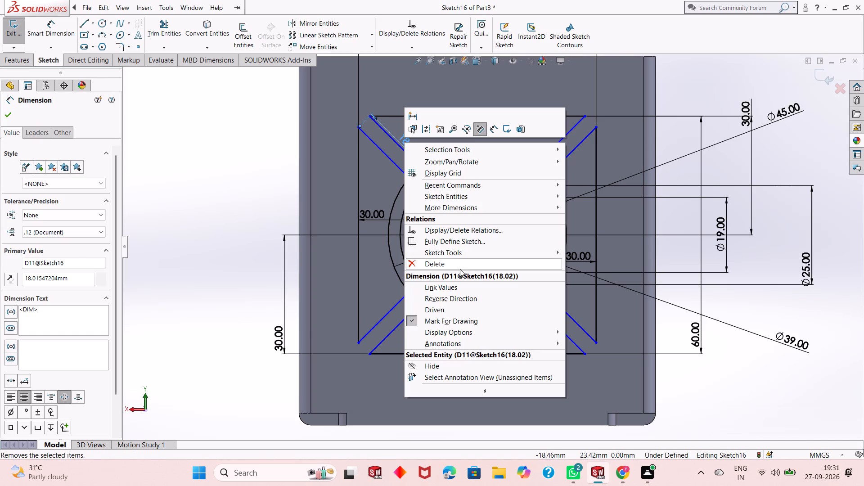
left_click(461, 265)
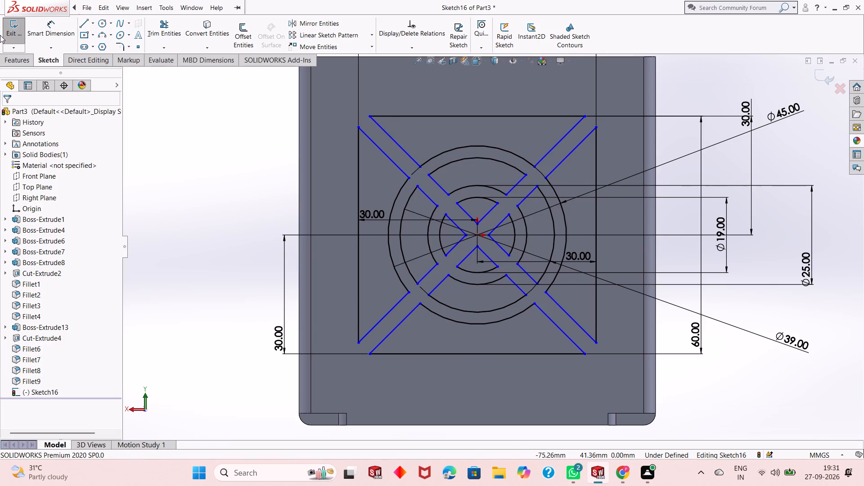
Dimension the width of the upper-left rib between its two parallel lines outside the 45 mm circle.
left_click(43, 27)
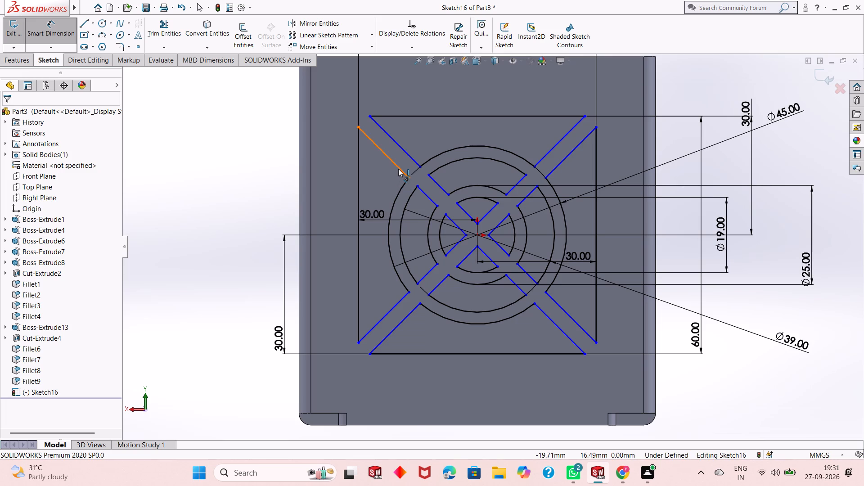
left_click(398, 169)
left_click(407, 153)
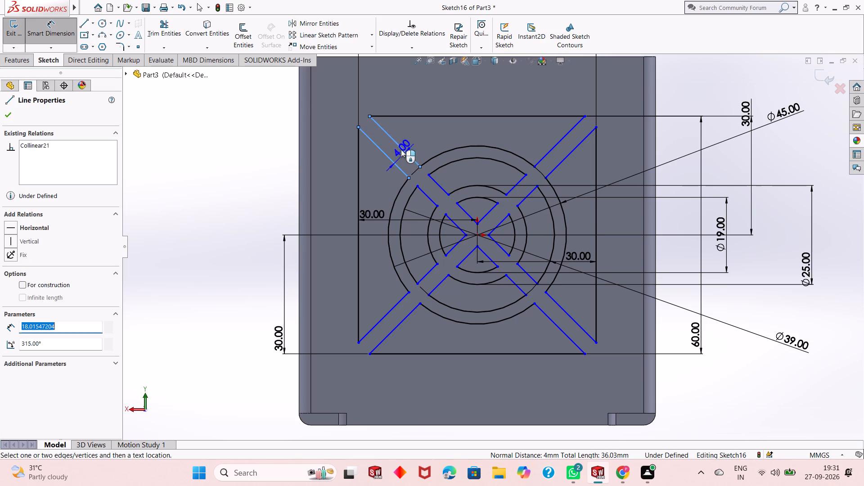
left_click(351, 101)
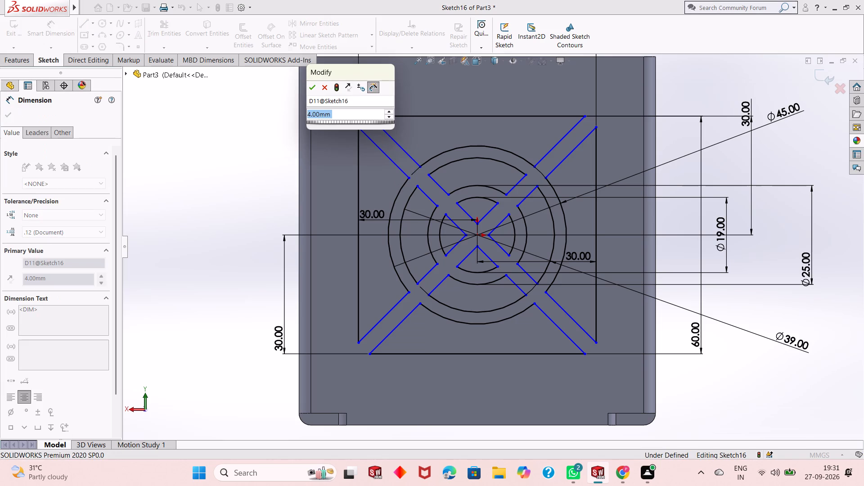
left_click(309, 87)
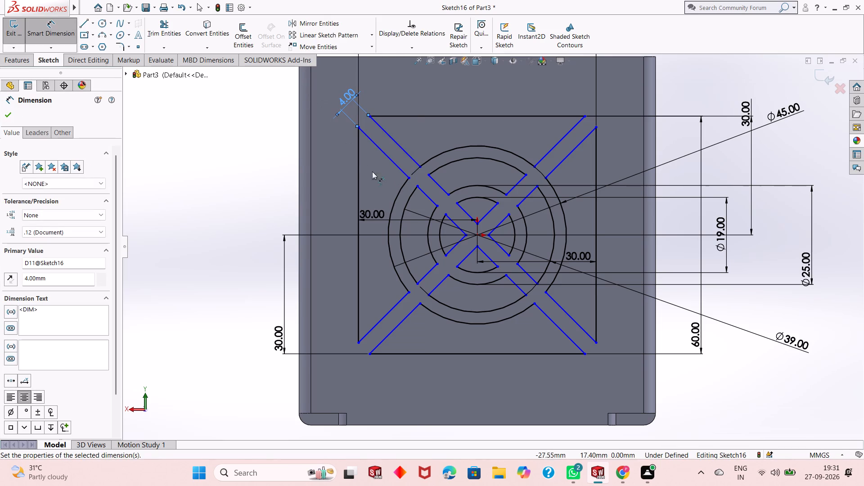
Dimension from the centre to the upper-left rib's endpoints at the 45 mm circle: horizontally for the lower line, vertically for the upper.
left_click(409, 180)
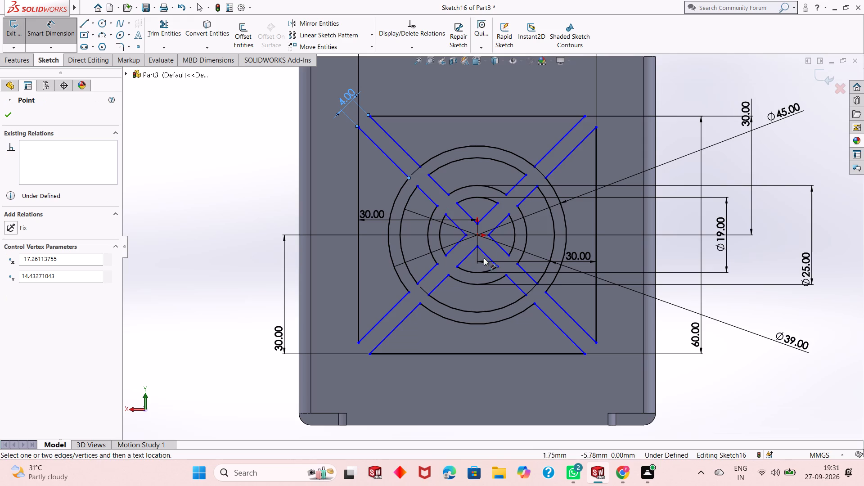
left_click(477, 235)
left_click(458, 376)
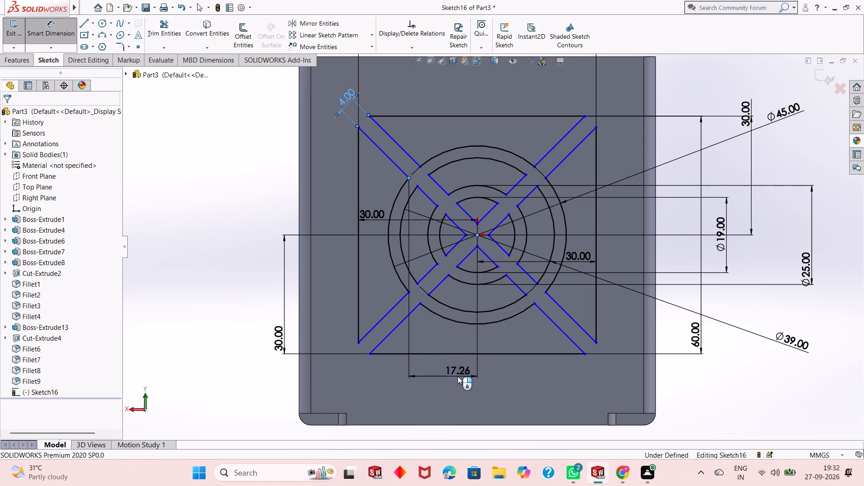
left_click(416, 358)
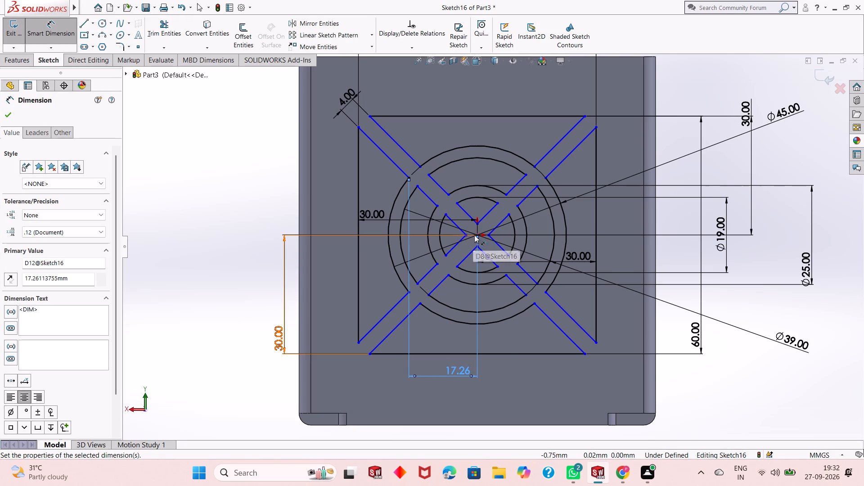
left_click(478, 235)
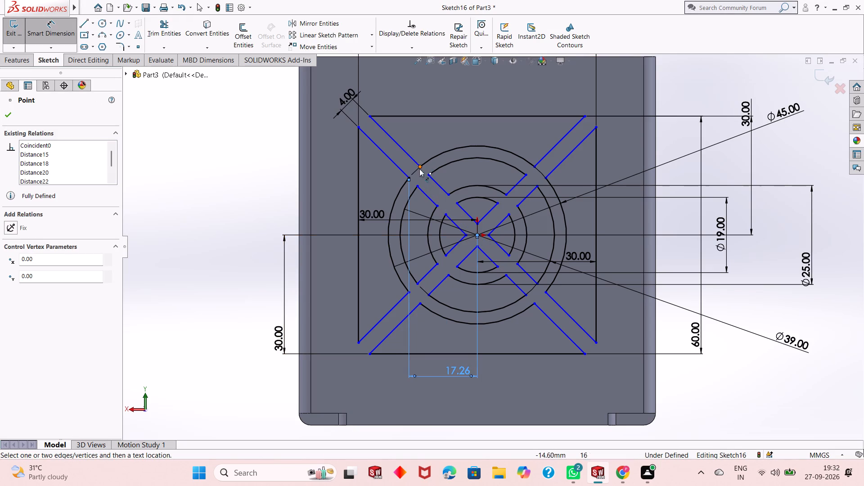
left_click(420, 166)
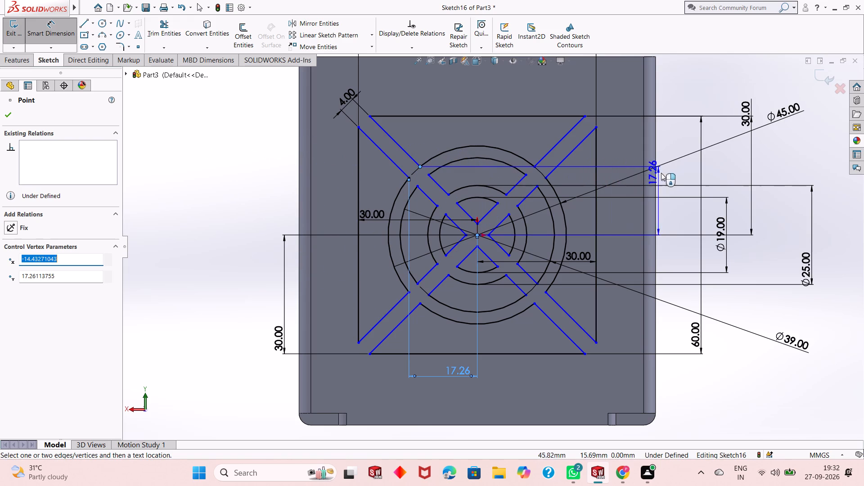
left_click(689, 174)
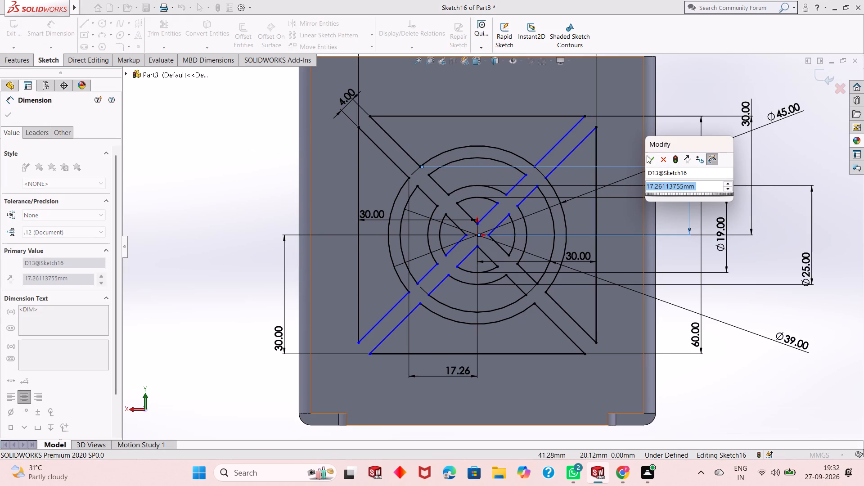
left_click(649, 159)
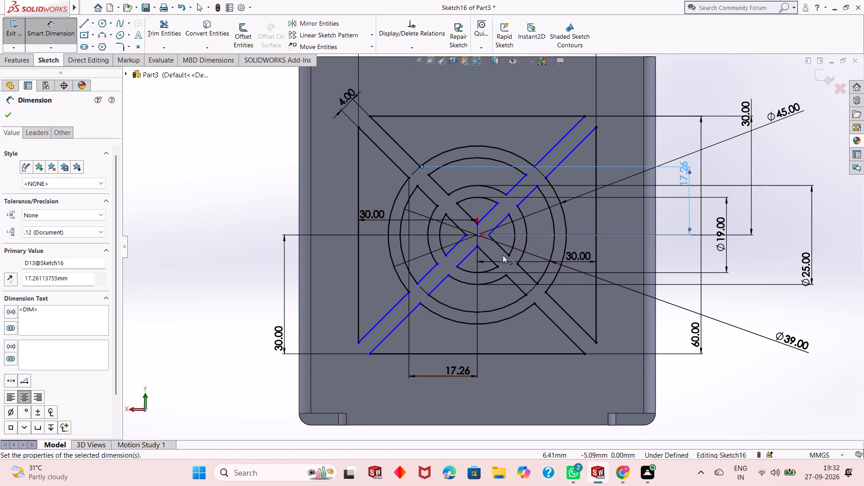
Dimension from the centre to the lower-left rib's endpoints at the 45 mm circle: horizontally for the lower line, vertically for the upper; end dimensioning.
left_click(477, 237)
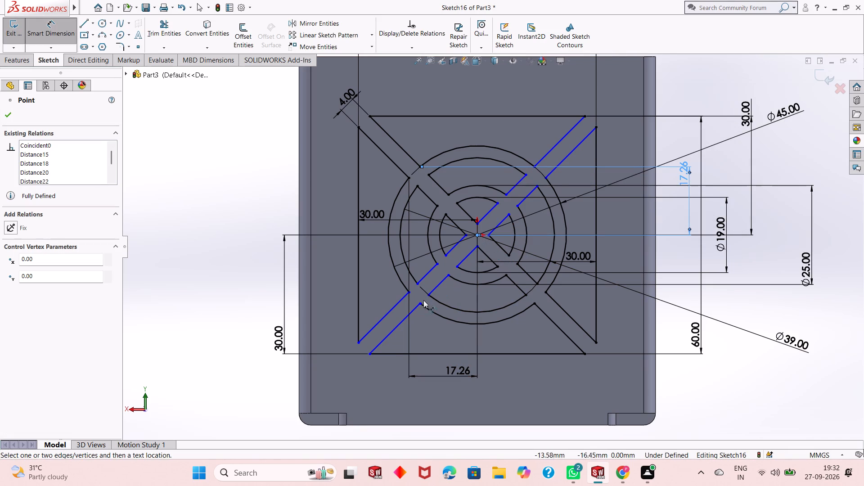
left_click(421, 303)
left_click(458, 342)
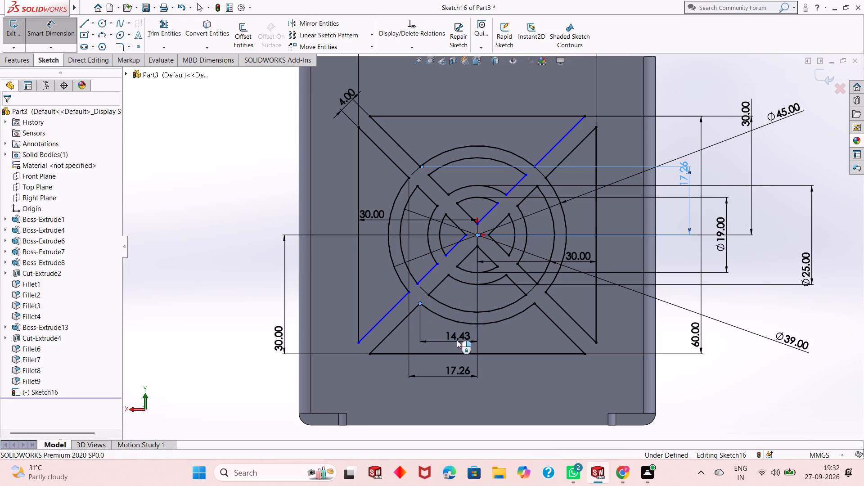
left_click(416, 329)
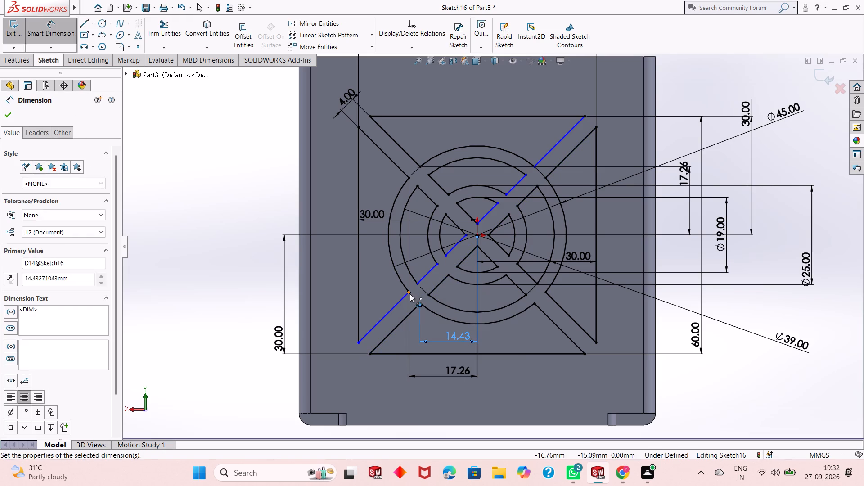
left_click(410, 294)
left_click(476, 235)
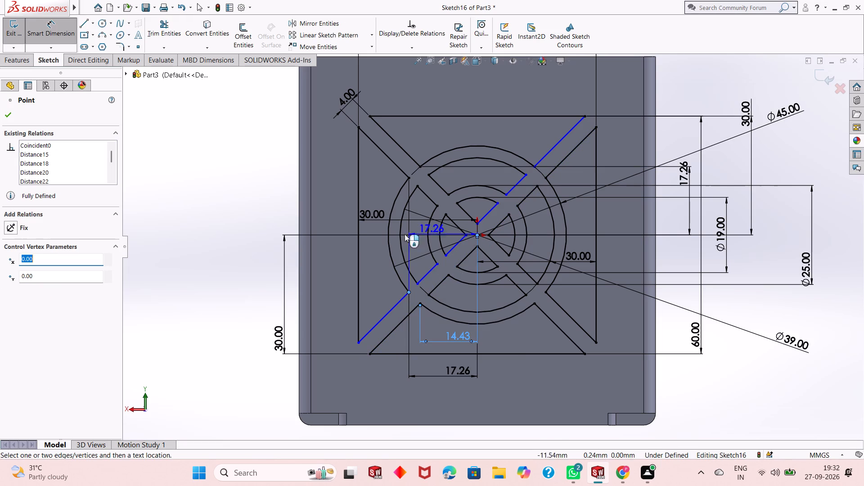
left_click(267, 237)
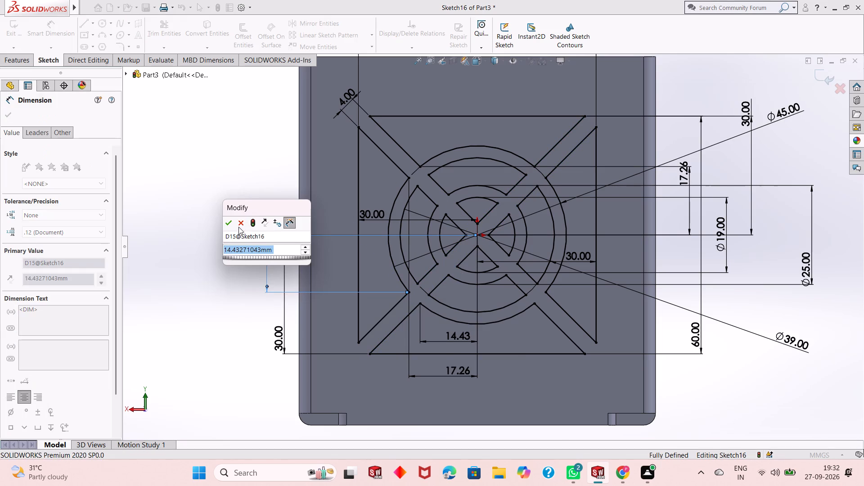
left_click(230, 223)
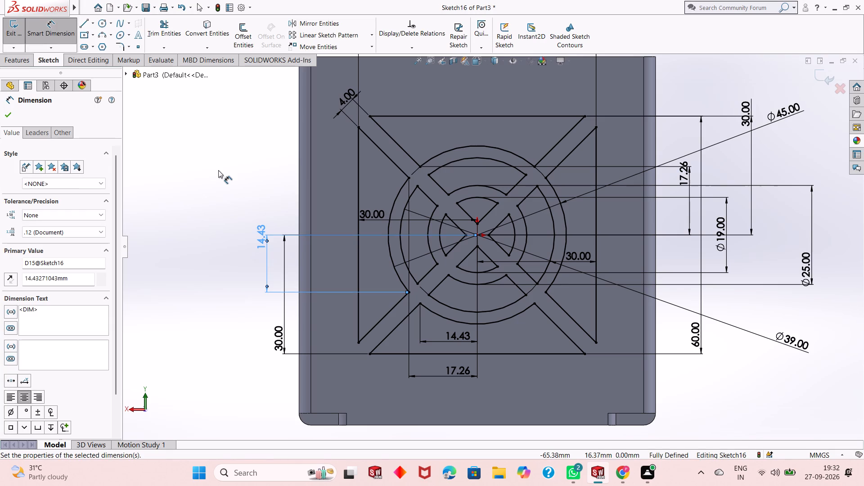
right_click(218, 170)
left_click(242, 200)
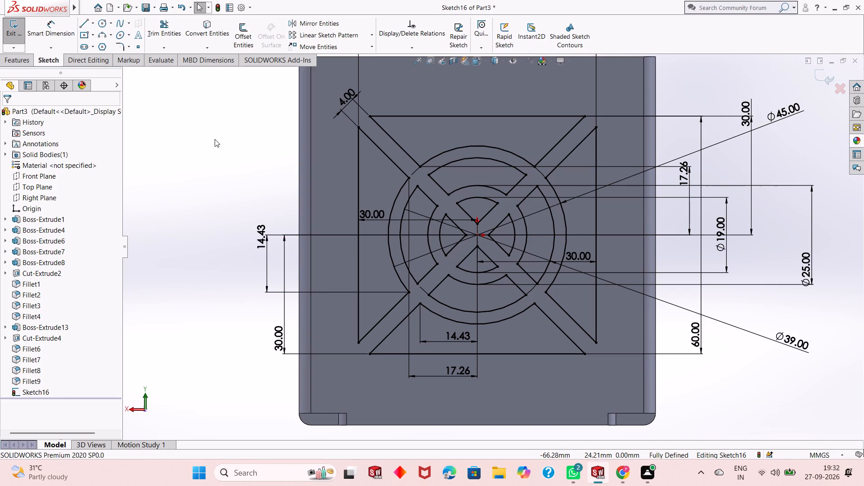
Sketch a vertical line about 76 mm long through the circles' centre, extending past the square's upper and lower sides.
left_click(85, 22)
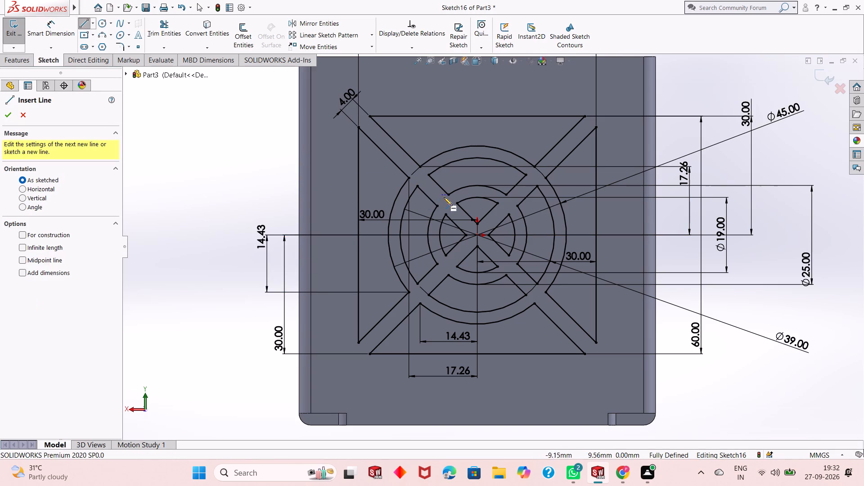
left_click(478, 91)
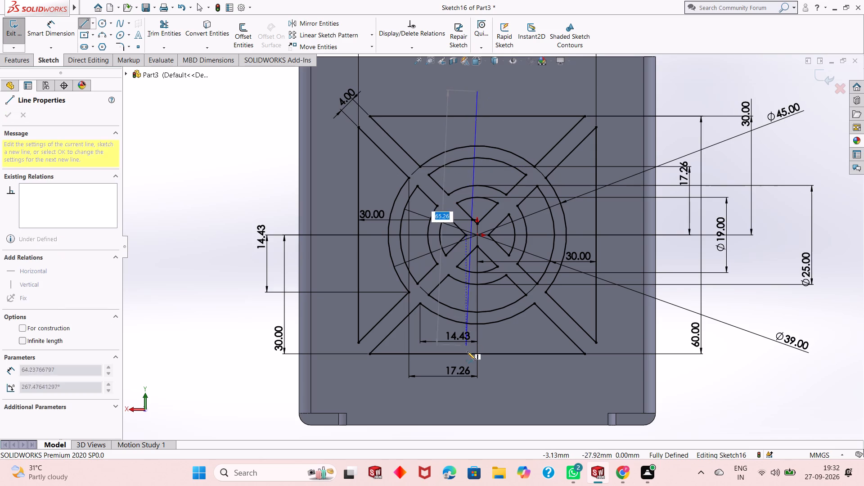
left_click(478, 391)
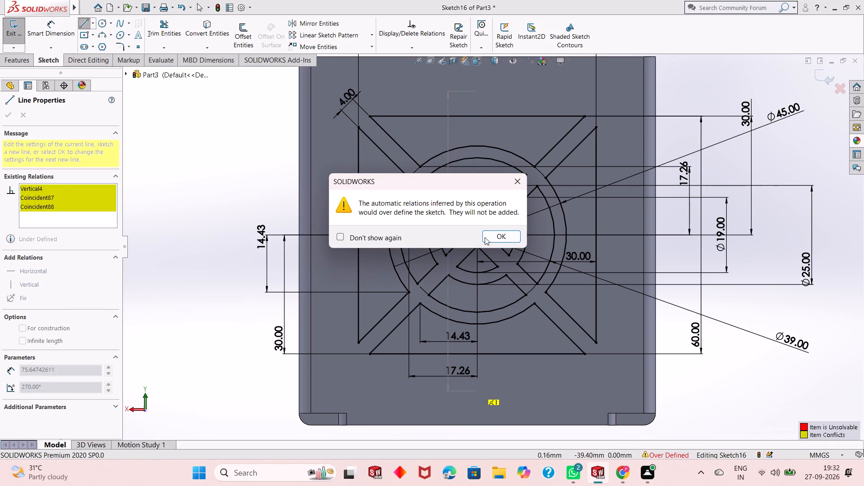
left_click(500, 238)
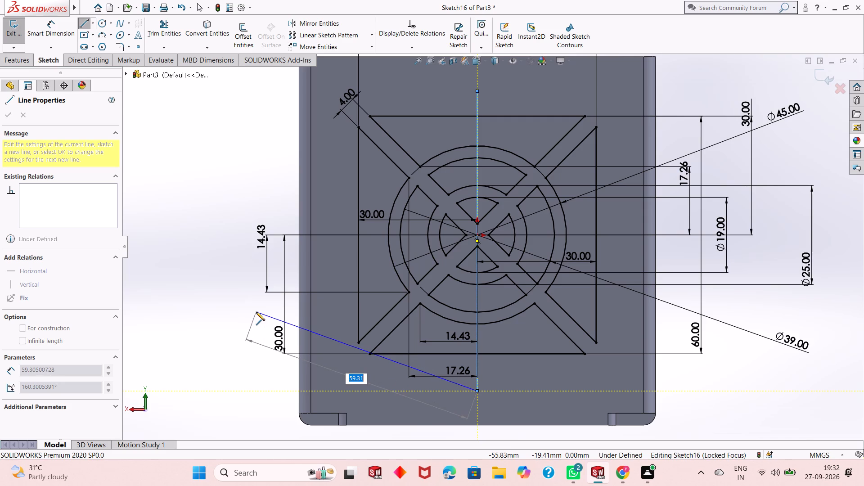
key("Escape")
key("Escape")
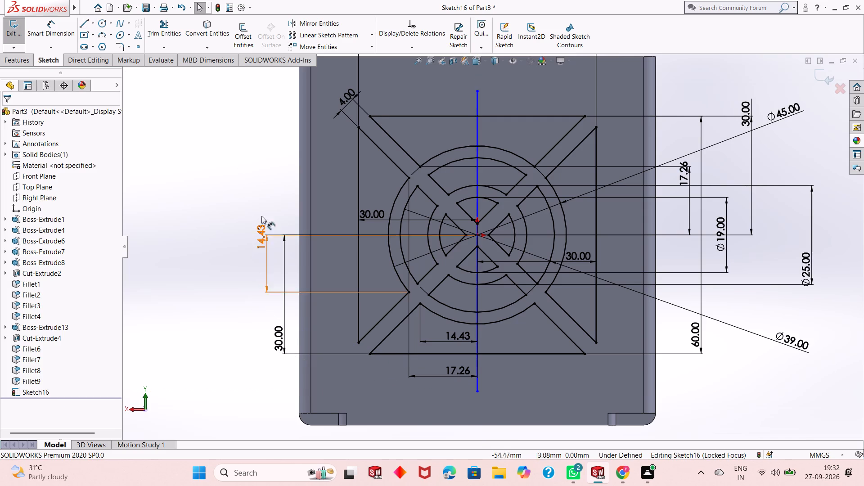
Offset the vertical centre line by 2 mm in both directions, with dimensions added.
left_click(476, 99)
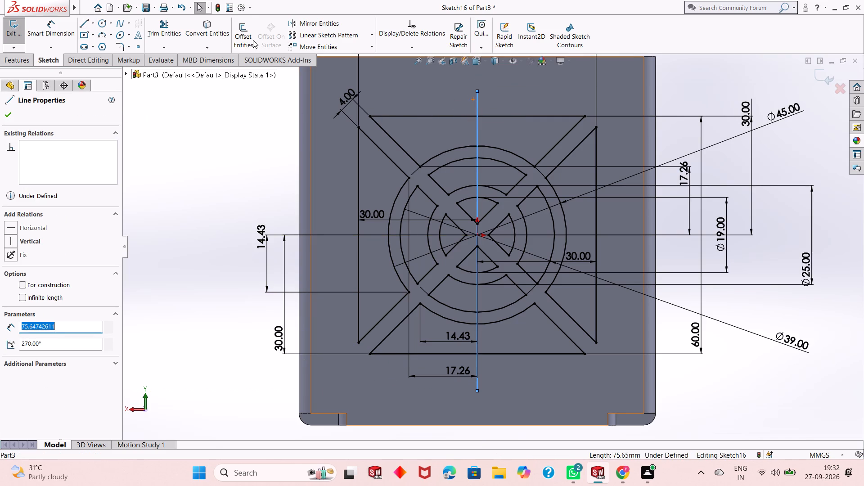
left_click(235, 21)
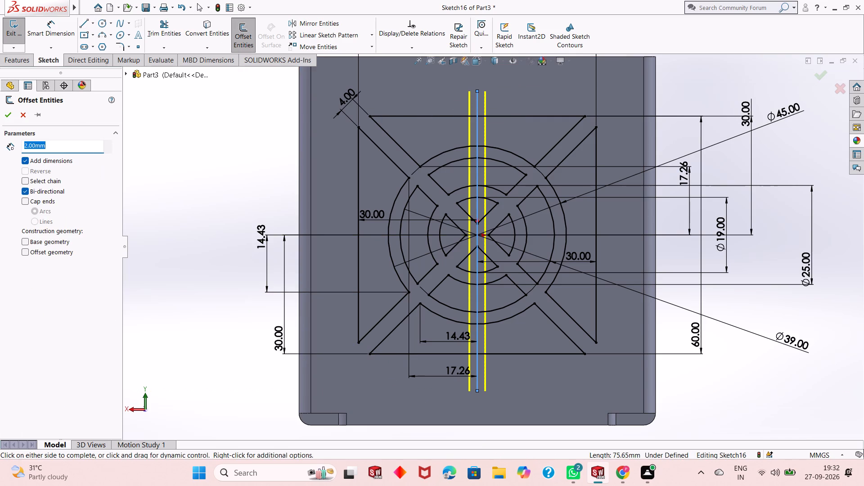
left_click(8, 120)
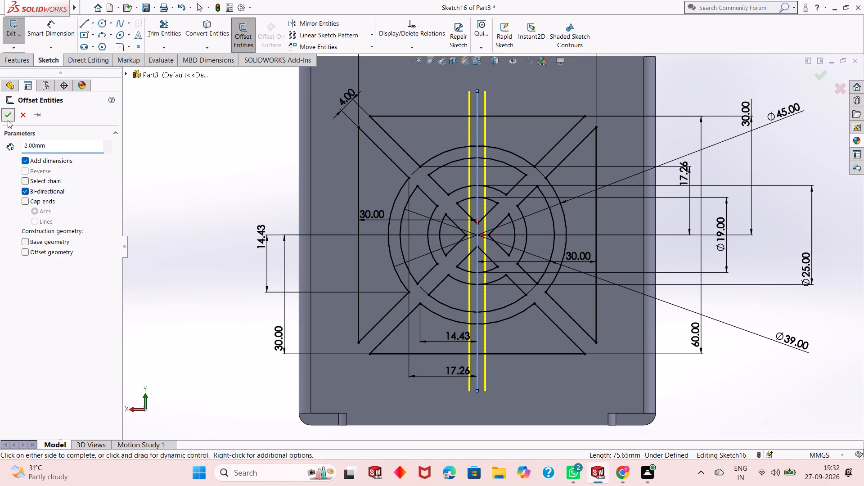
Sketch a horizontal line about 88 mm long just below the circles' centre, extending past both vertical sides of the square.
left_click(83, 25)
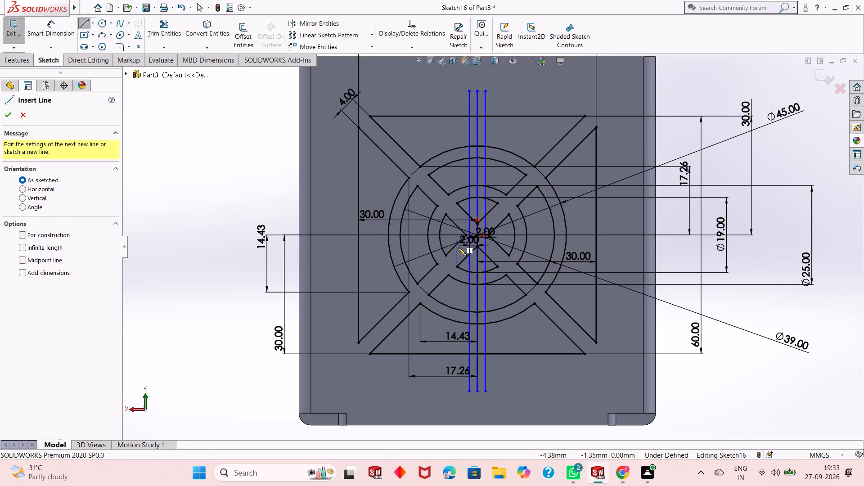
scroll(478, 234, "down", 4)
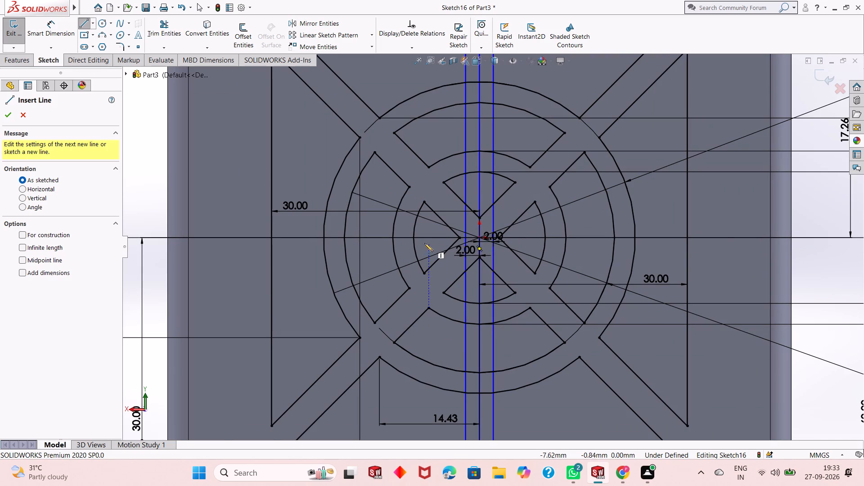
scroll(356, 228, "up", 4)
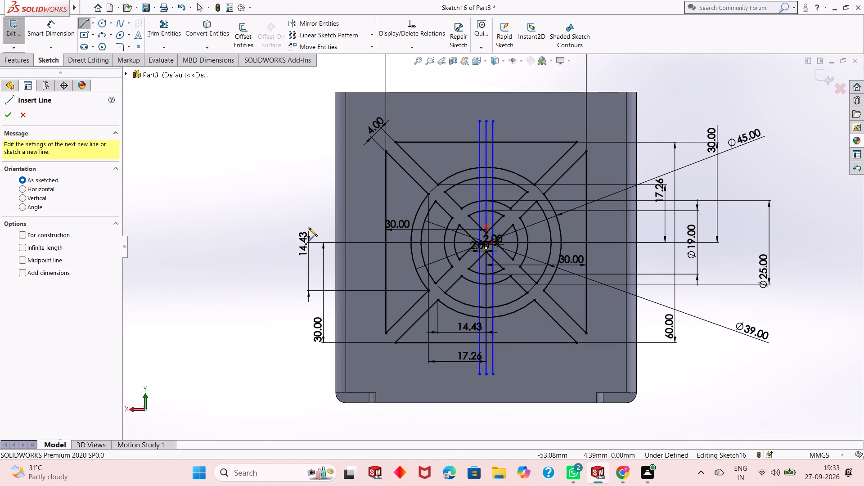
left_click(324, 249)
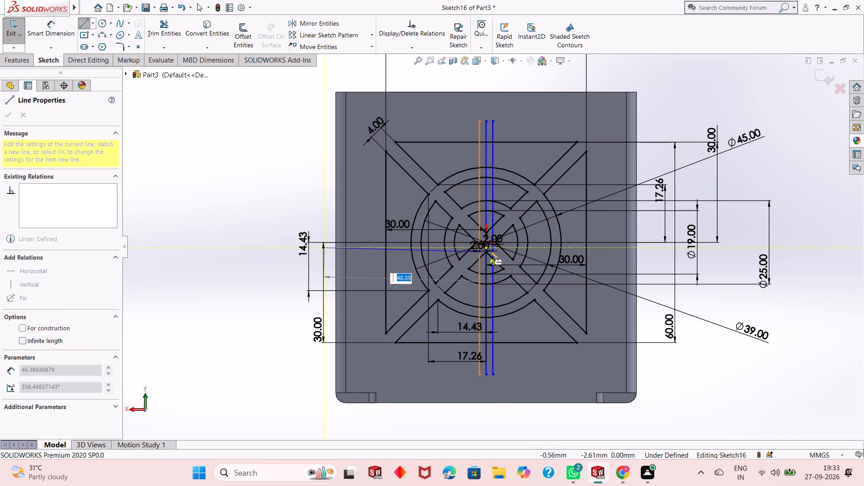
left_click(617, 246)
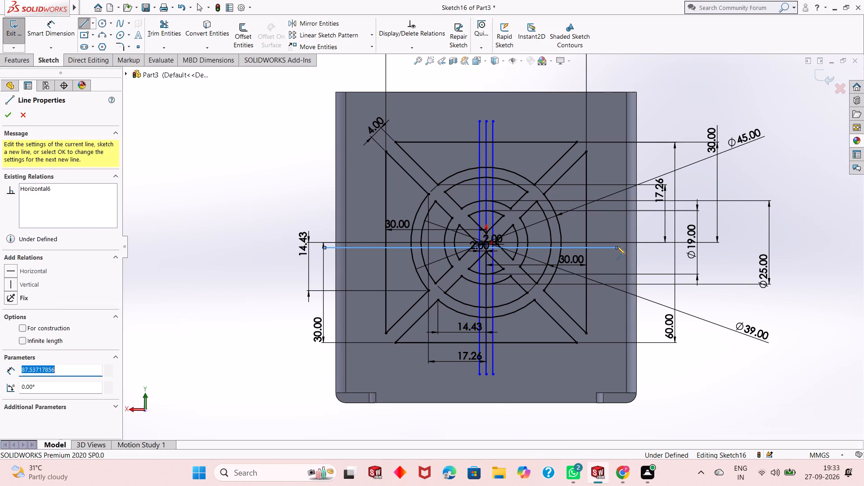
Delete the horizontal line sketched just below the circles' centre.
key("Escape")
scroll(462, 252, "down", 10)
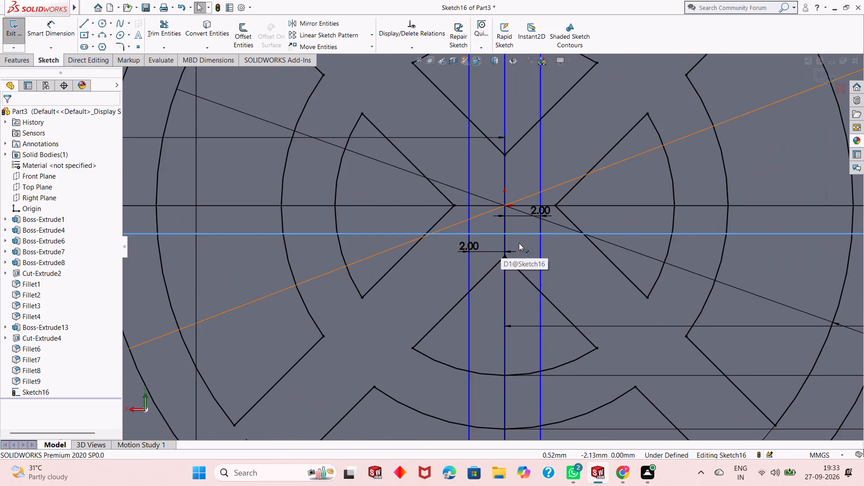
scroll(519, 243, "down", 3)
scroll(509, 201, "down", 2)
scroll(495, 229, "up", 4)
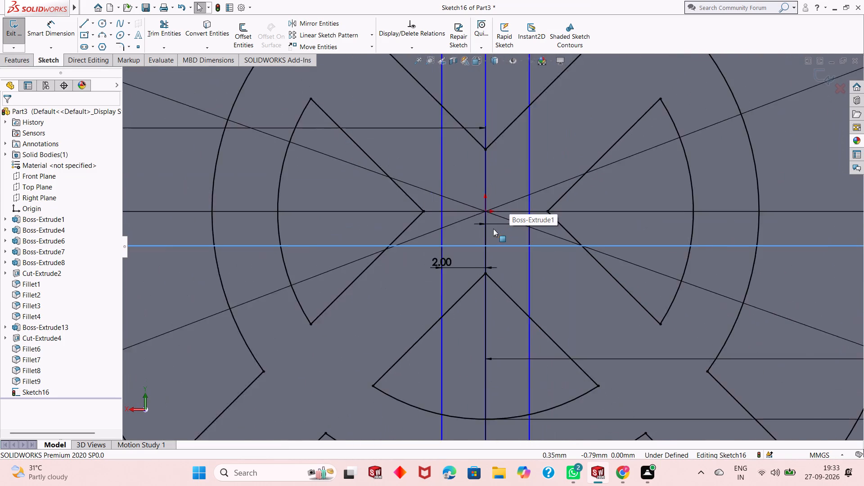
scroll(493, 229, "up", 4)
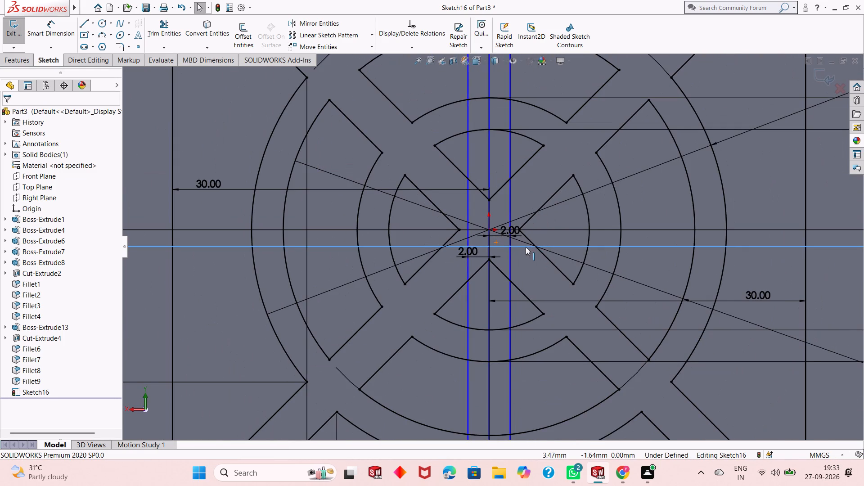
key("Escape")
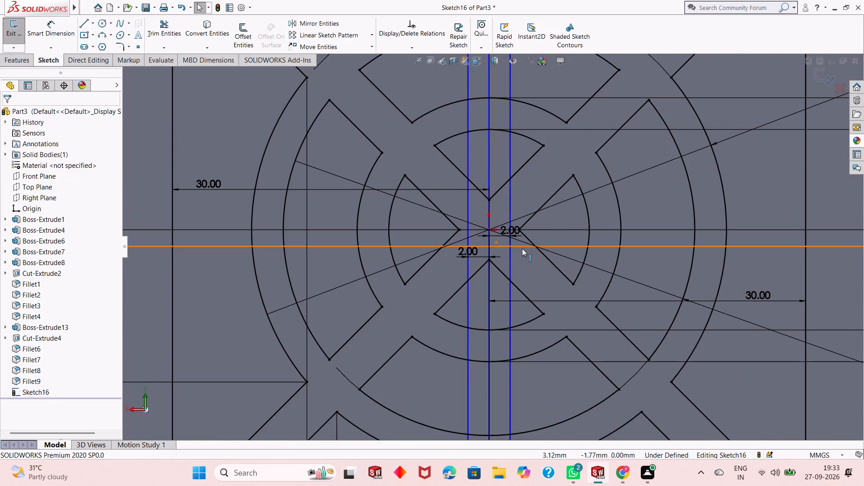
right_click(522, 248)
left_click(566, 381)
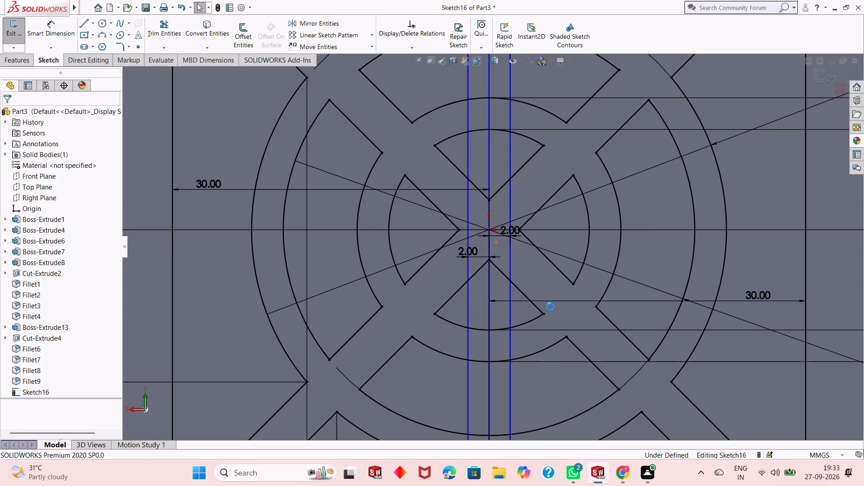
Sketch a horizontal line about 71 mm long through the circles' centre, extending past both vertical sides of the square.
left_click(83, 27)
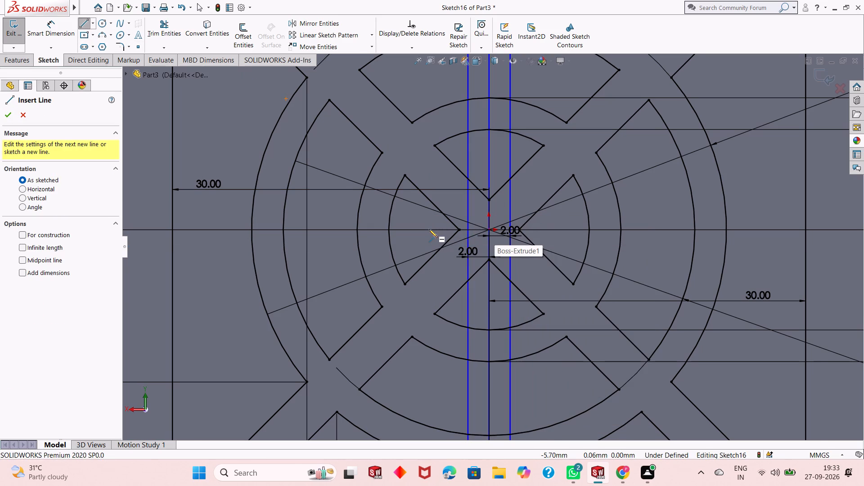
scroll(428, 229, "up", 5)
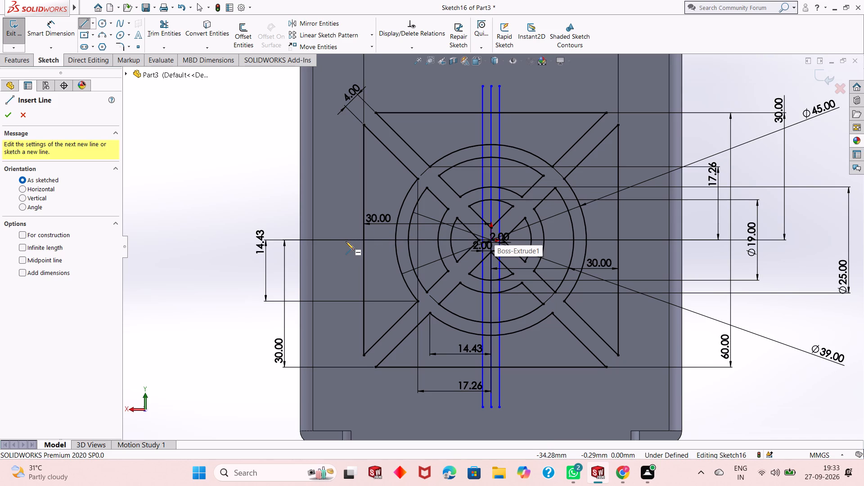
left_click(348, 239)
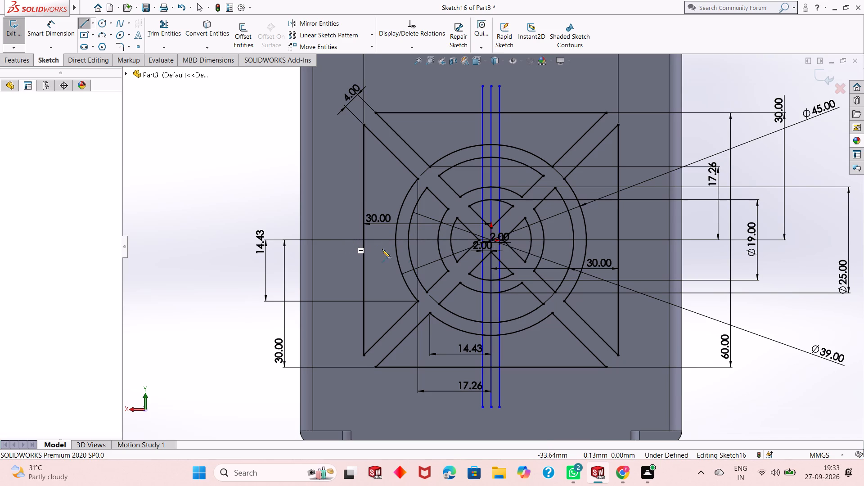
scroll(624, 234, "down", 6)
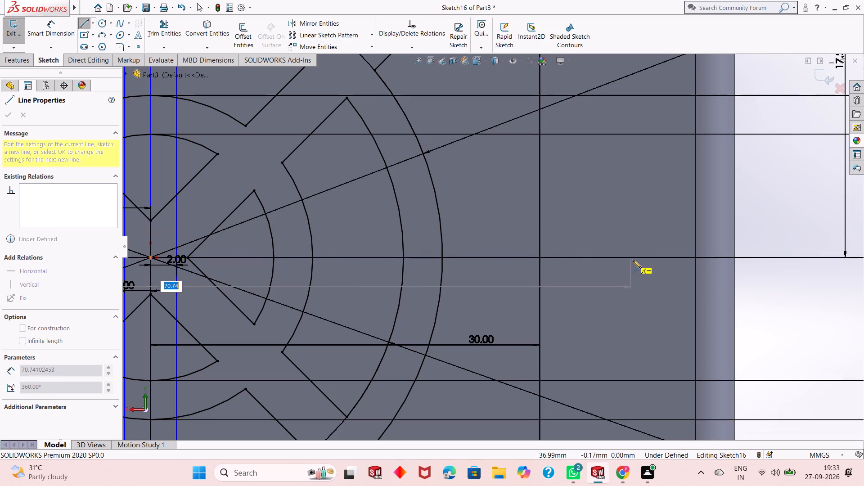
left_click(634, 259)
scroll(634, 259, "up", 2)
left_click(513, 239)
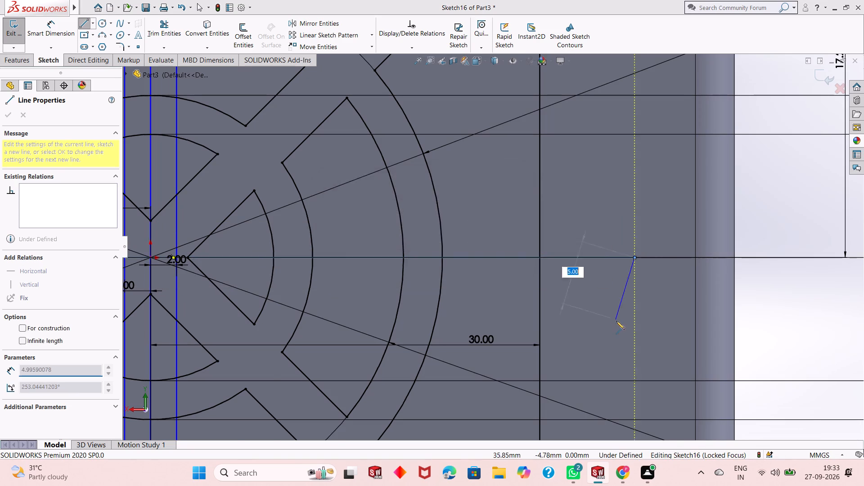
scroll(616, 321, "up", 4)
key("Escape")
key("Escape")
Offset the horizontal centre line by 2 mm in both directions, with dimensions added.
scroll(327, 245, "down", 5)
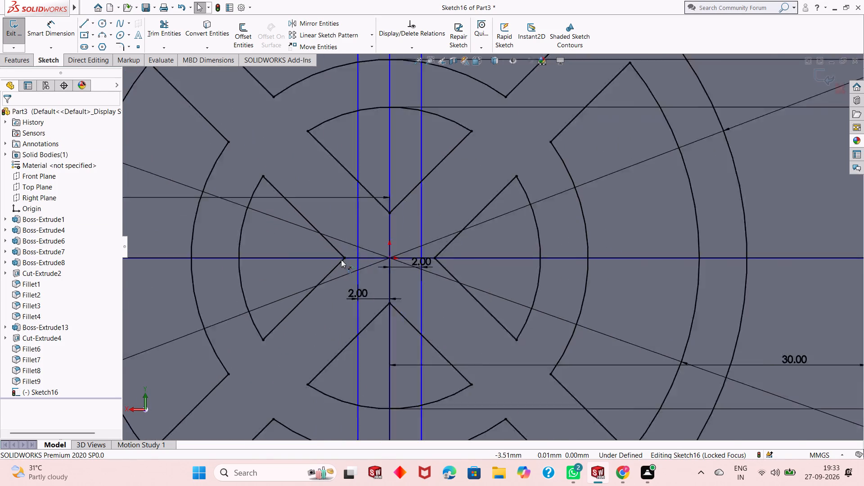
scroll(341, 260, "down", 6)
scroll(532, 253, "down", 12)
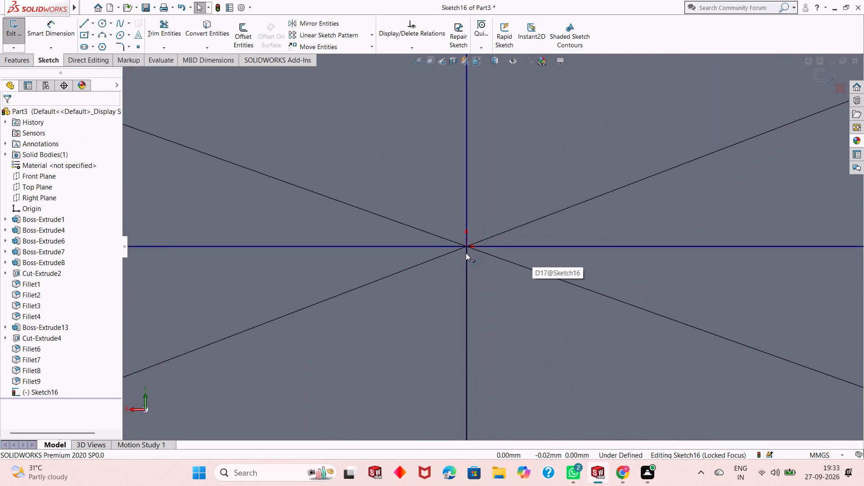
scroll(466, 253, "down", 5)
scroll(468, 251, "up", 16)
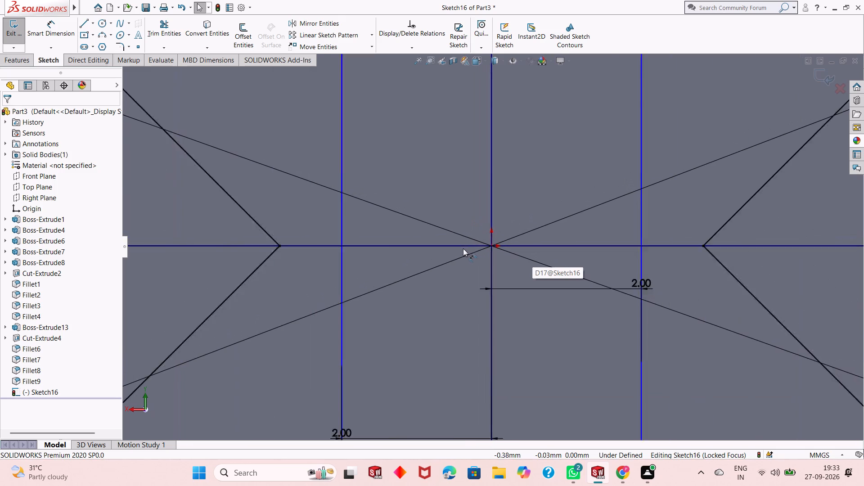
scroll(463, 248, "up", 16)
key("Escape")
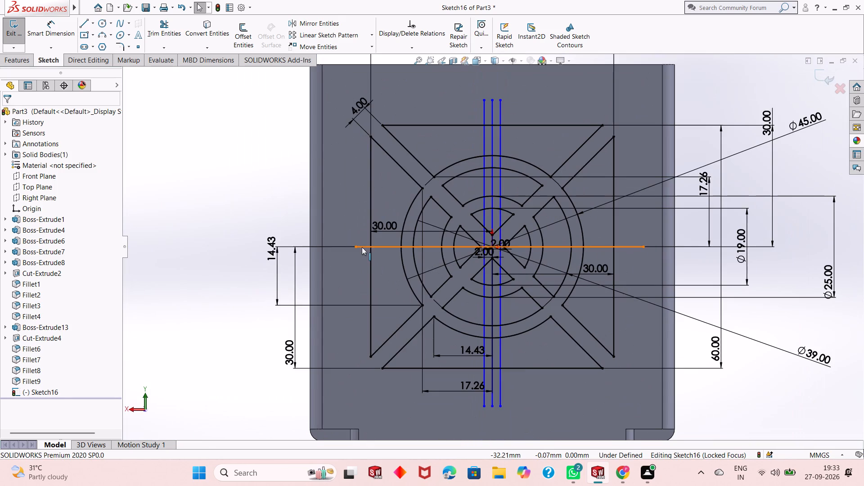
left_click(362, 247)
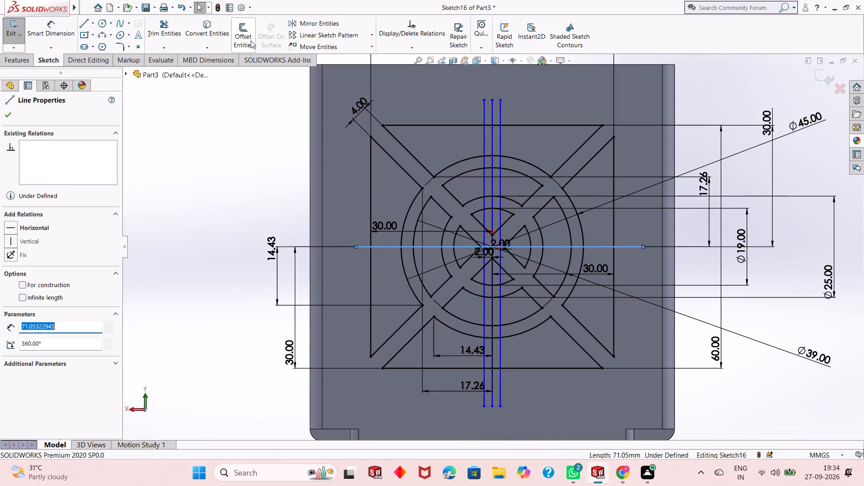
left_click(251, 40)
left_click(4, 116)
key("Escape")
key("Escape")
key("Escape")
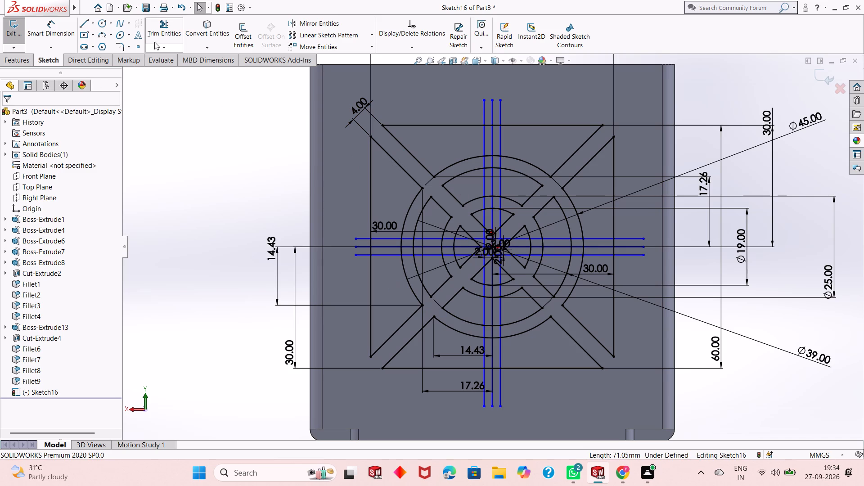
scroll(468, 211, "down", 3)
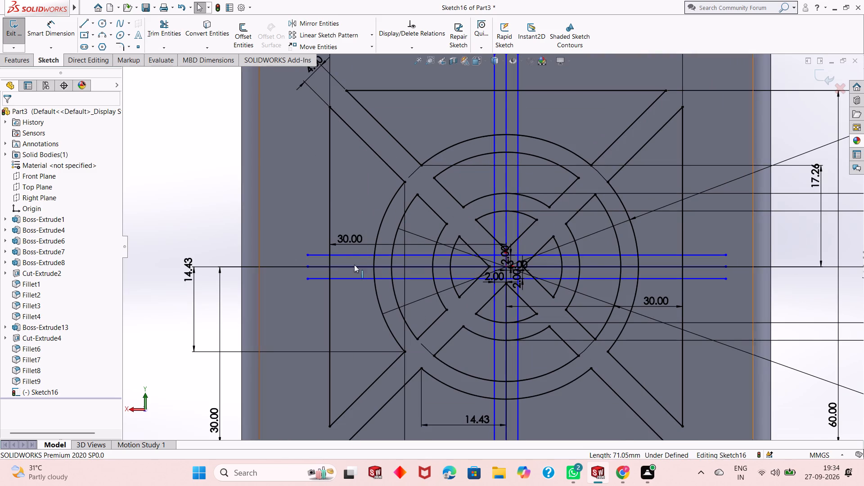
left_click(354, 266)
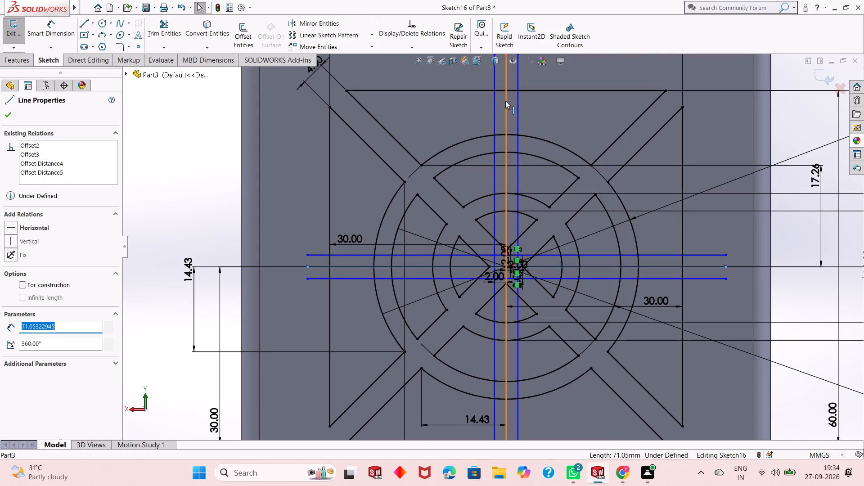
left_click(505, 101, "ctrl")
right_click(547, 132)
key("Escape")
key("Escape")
Delete the original vertical and horizontal centre lines, keeping their offset lines on both sides.
scroll(502, 257, "up", 2)
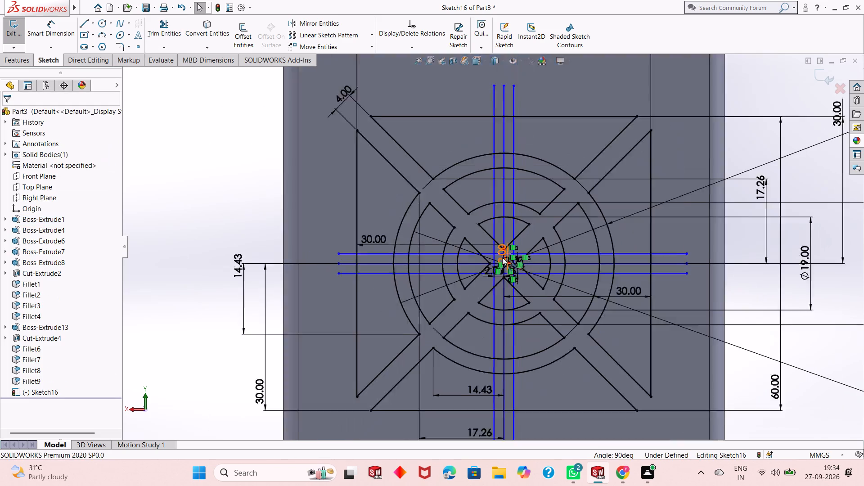
left_click(502, 135)
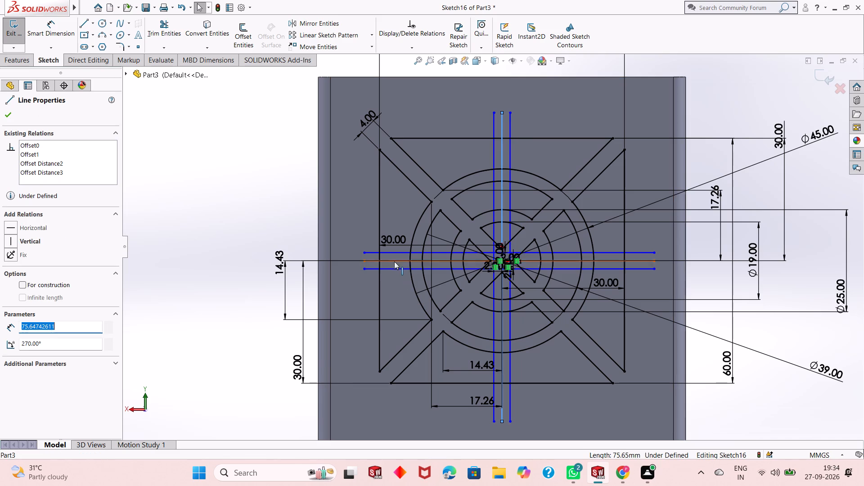
left_click(394, 261, "ctrl")
right_click(239, 194)
left_click(275, 313)
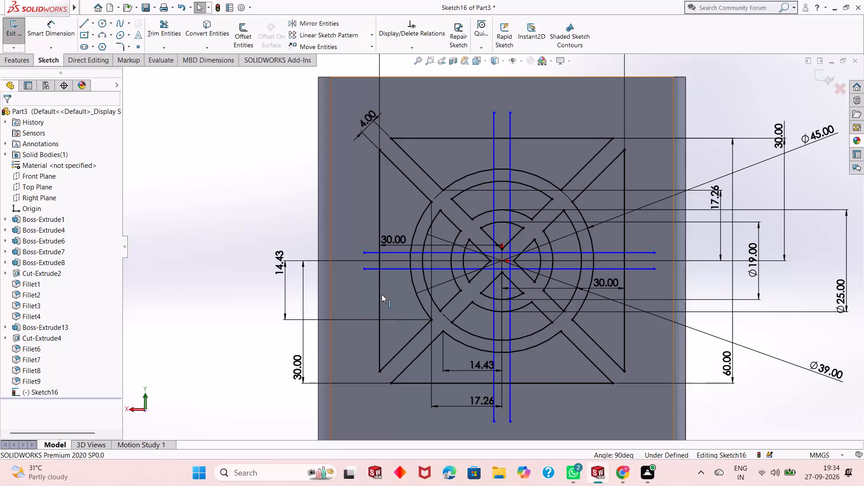
Trim the upper horizontal offset line's left end back to the 39 mm circle.
left_click(154, 34)
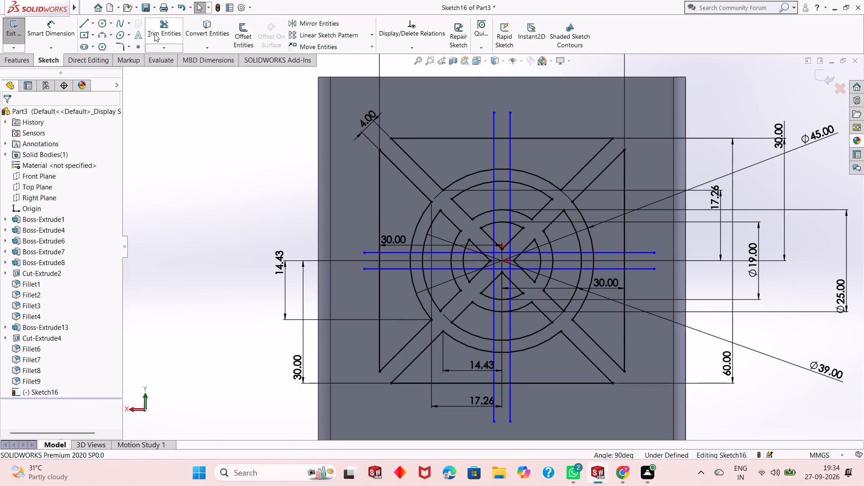
scroll(477, 263, "down", 7)
scroll(473, 265, "up", 1)
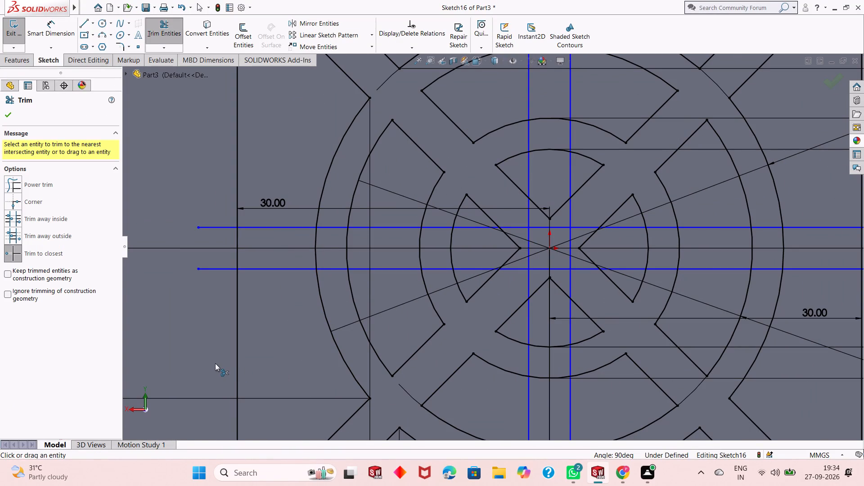
left_click(275, 225)
left_click(223, 226)
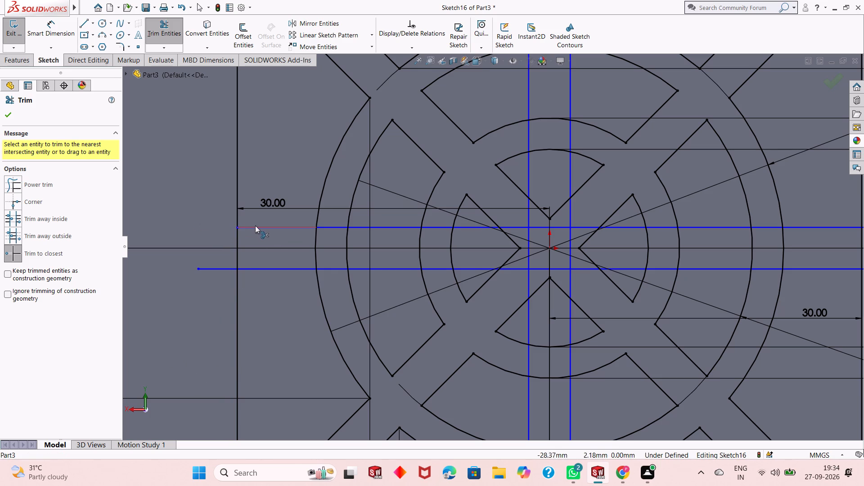
left_click(256, 225)
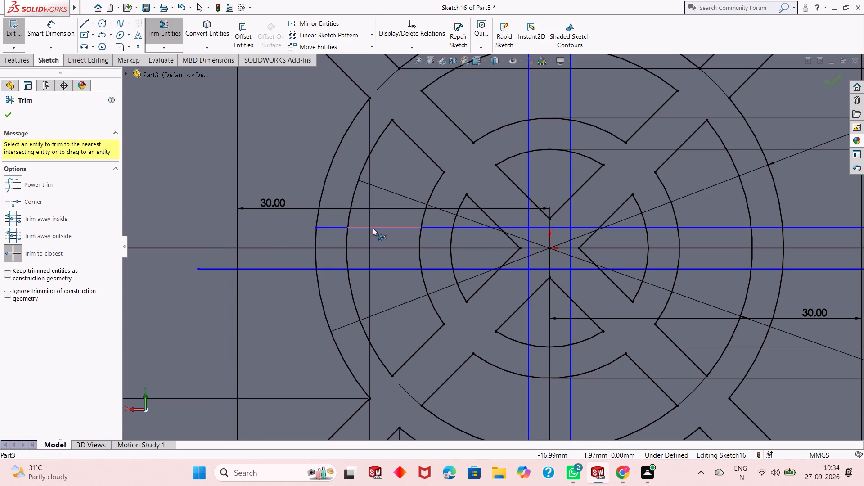
scroll(314, 224, "down", 2)
left_click(350, 232)
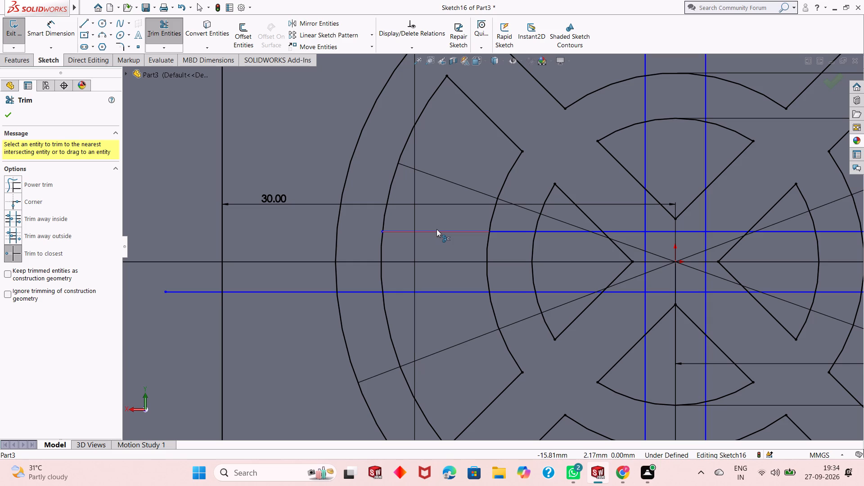
Trim away all of the upper horizontal offset line inside the 25 mm circle, including across the inner wedges and centre.
left_click(509, 233)
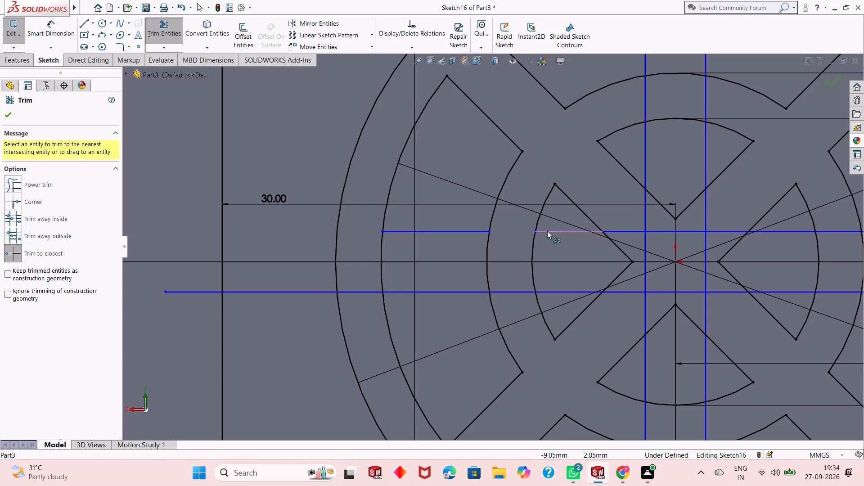
left_click(559, 229)
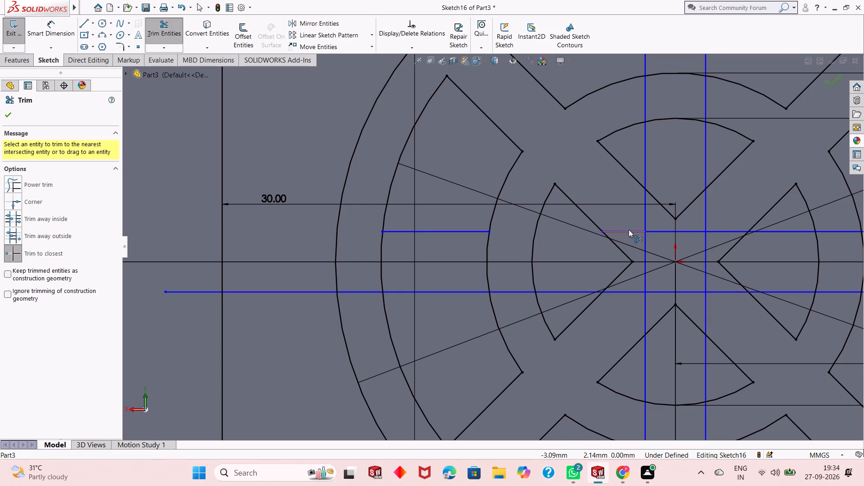
left_click(630, 230)
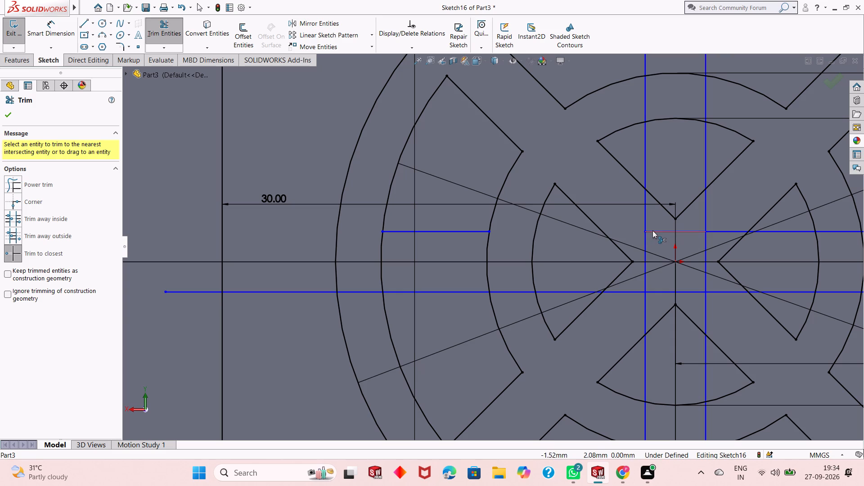
left_click(652, 230)
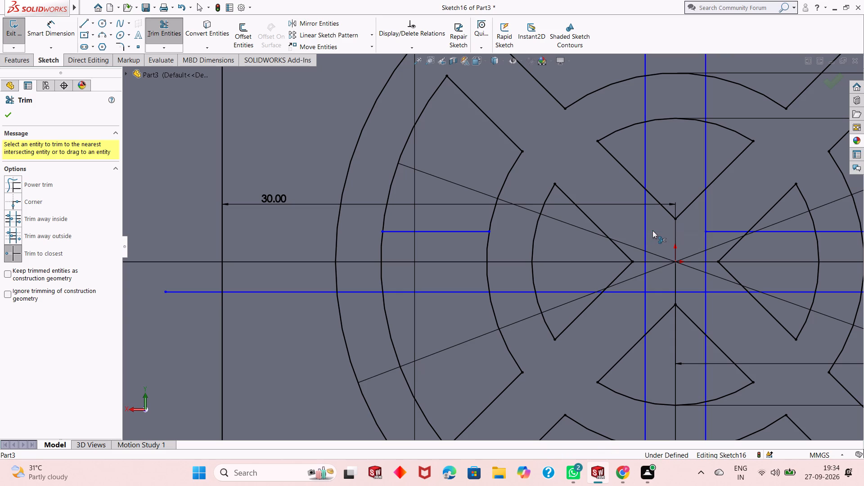
left_click(720, 232)
scroll(664, 260, "up", 2)
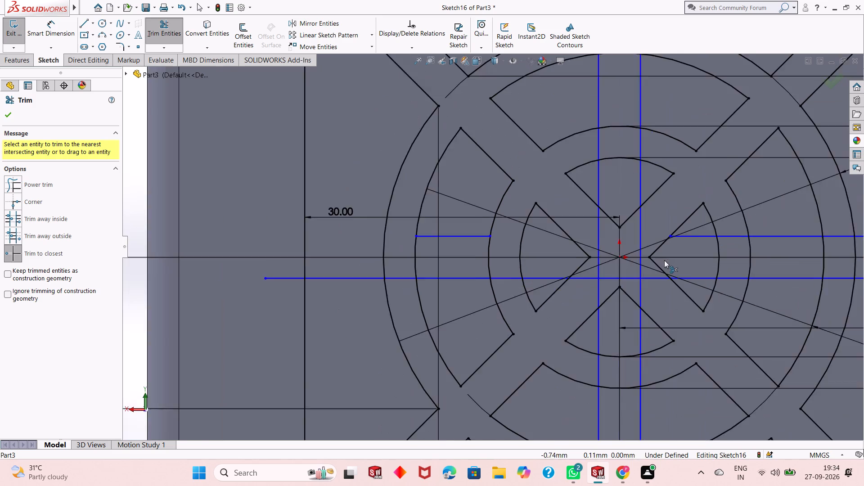
scroll(664, 260, "up", 1)
left_click(657, 237)
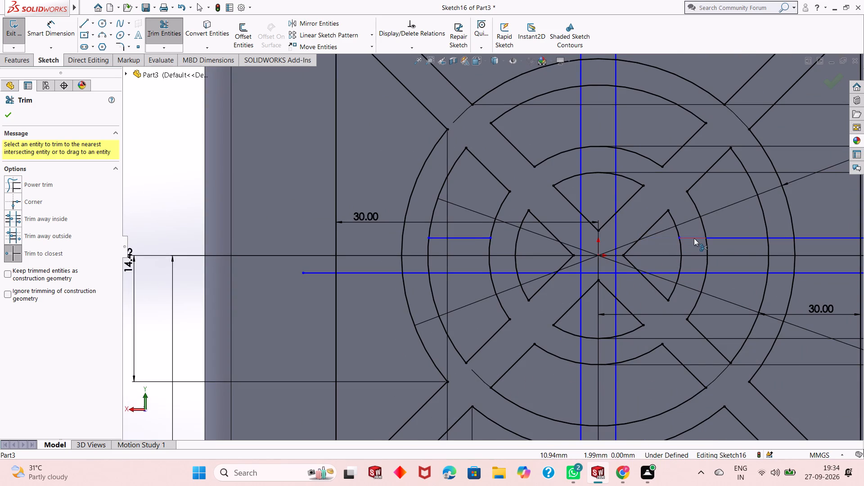
left_click(695, 238)
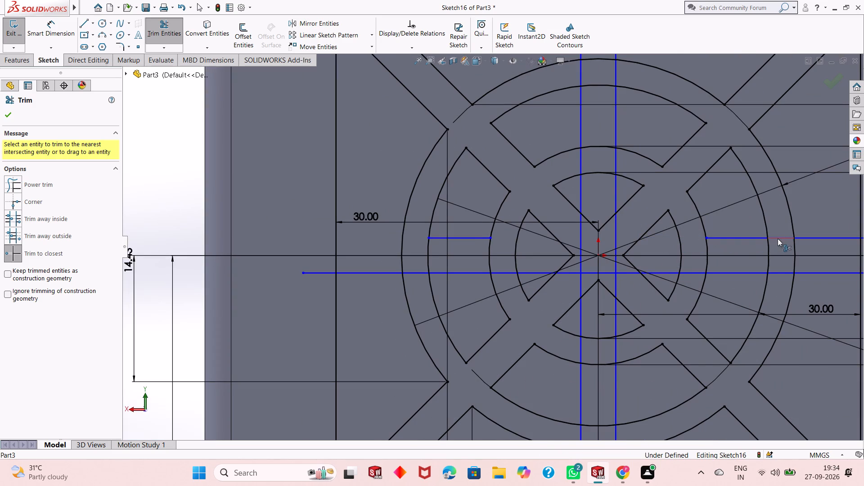
Trim the upper horizontal offset line's right end back to the 39 mm circle, including the stub beyond the square.
left_click(784, 239)
left_click(808, 236)
scroll(718, 244, "up", 1)
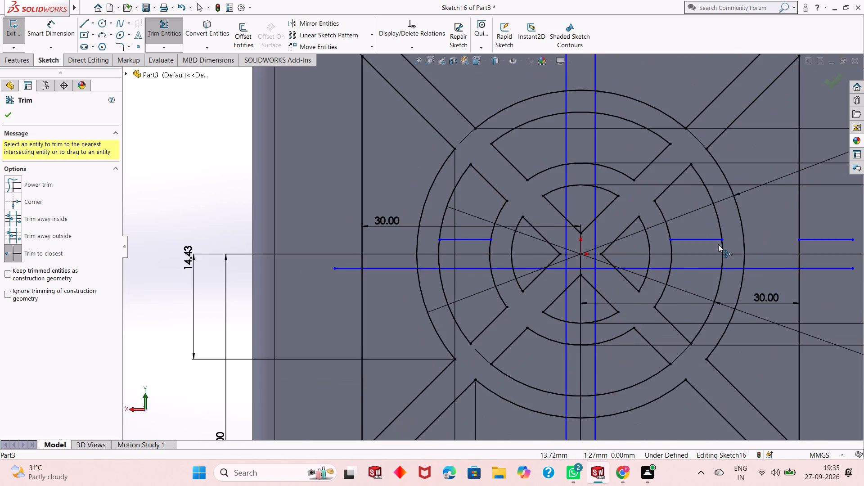
scroll(718, 244, "up", 1)
left_click(771, 243)
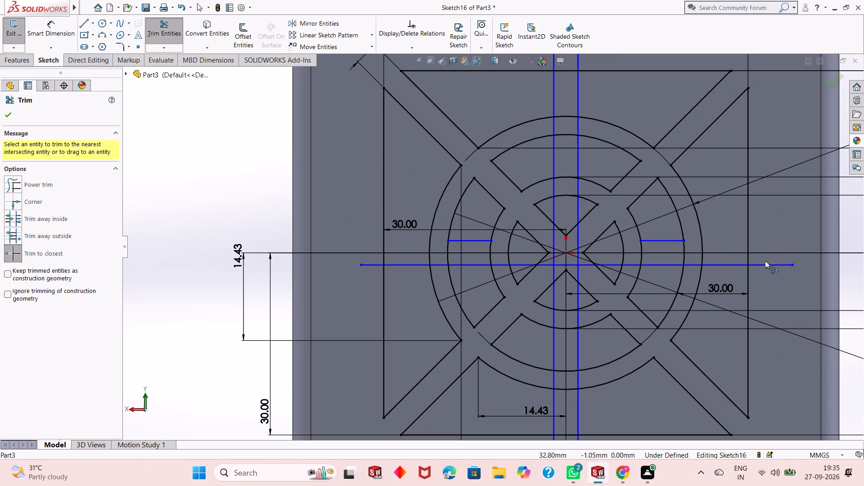
Trim the lower horizontal offset line's right end back to the 39 mm circle, including the stub beyond the square.
left_click(765, 262)
left_click(731, 265)
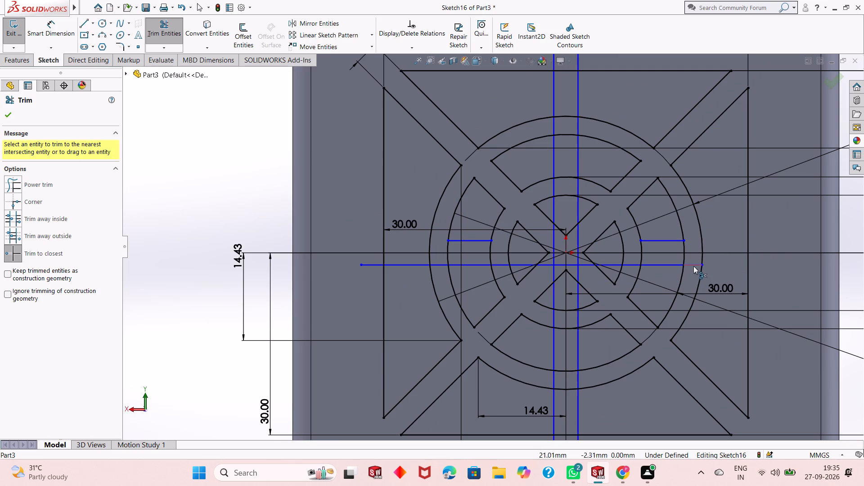
left_click(692, 265)
Trim away all of the lower horizontal offset line inside the 25 mm circle, undoing any accidental trim of the vertical line.
left_click(629, 266)
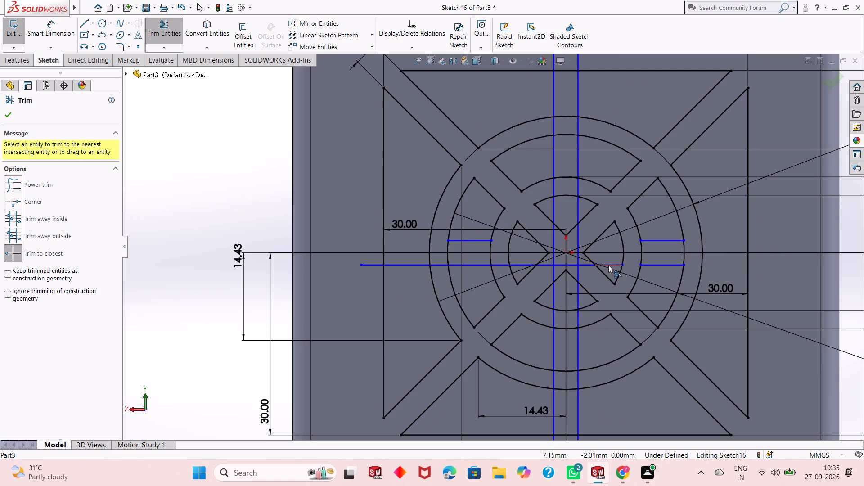
left_click(609, 265)
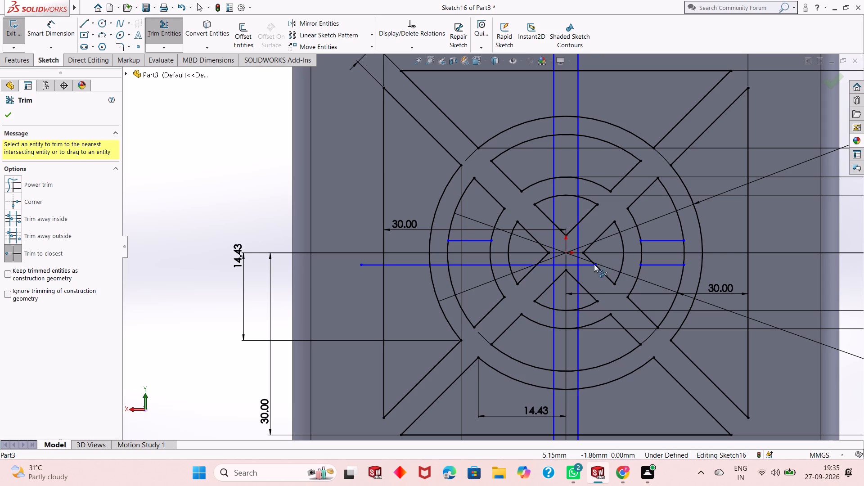
left_click(583, 264)
left_click(576, 265)
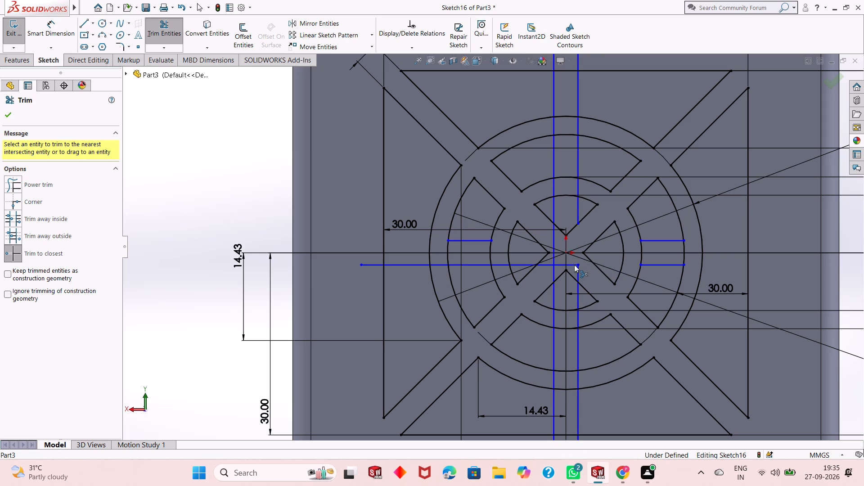
key("ctrl+z")
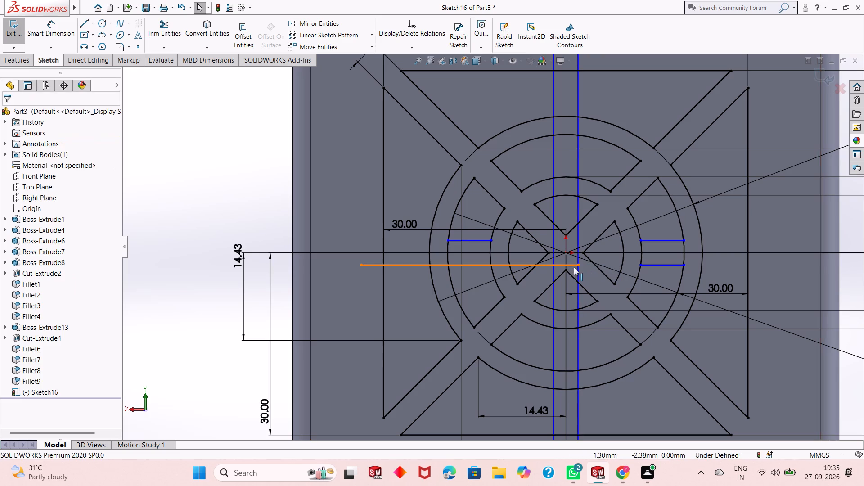
left_click(168, 35)
scroll(521, 245, "down", 1)
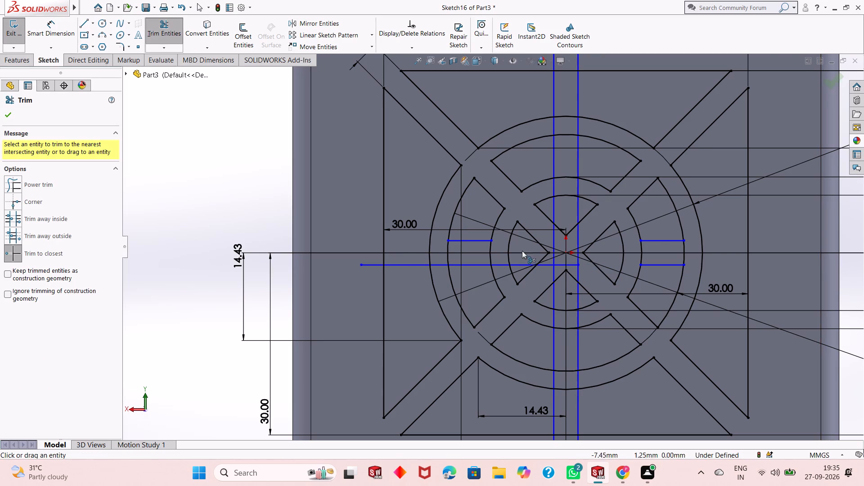
scroll(522, 251, "down", 1)
left_click(593, 270)
left_click(553, 272)
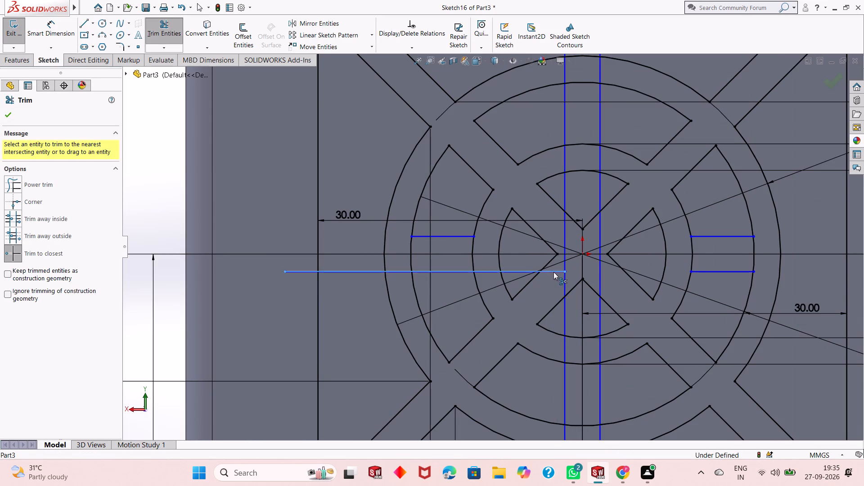
left_click(522, 268)
left_click(513, 269)
left_click(513, 271)
left_click(483, 272)
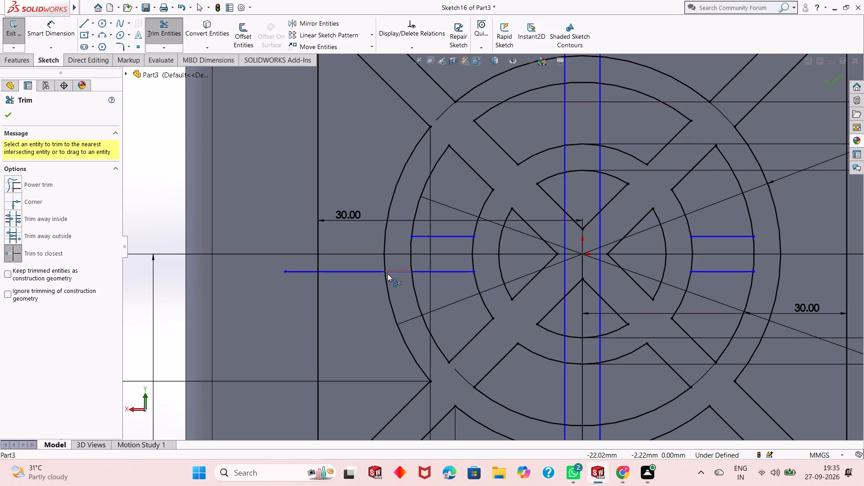
Trim the lower horizontal offset line's left end back to the 39 mm circle, including the stub beyond the square.
left_click(391, 274)
left_click(376, 273)
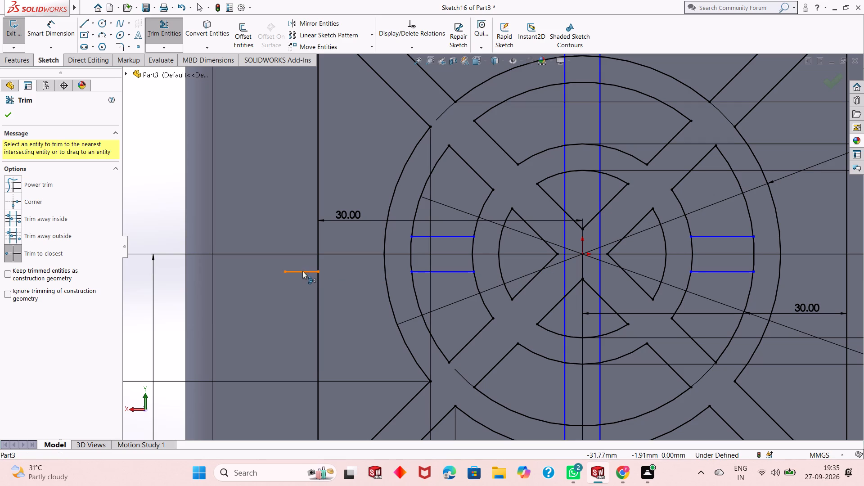
left_click(302, 272)
Trim the upper ends of both vertical offset lines back to the 39 mm circle, including the stubs beyond the square.
scroll(488, 302, "up", 3)
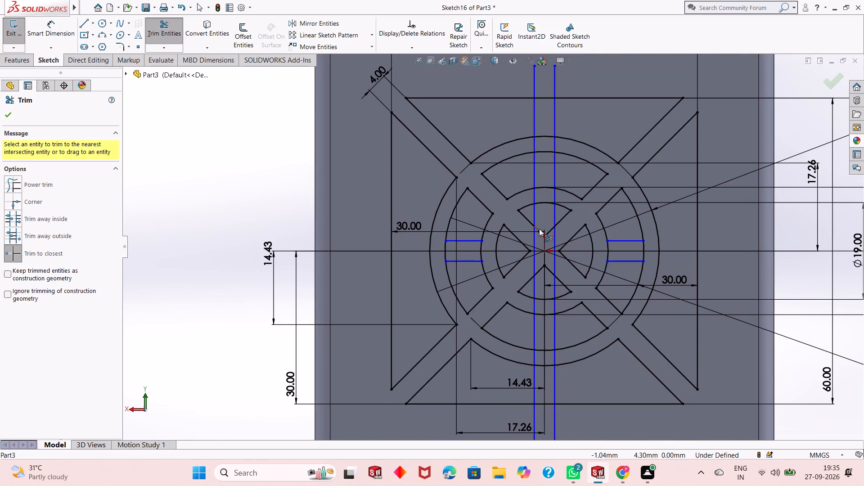
scroll(538, 229, "up", 2)
scroll(517, 95, "down", 4)
left_click(550, 221)
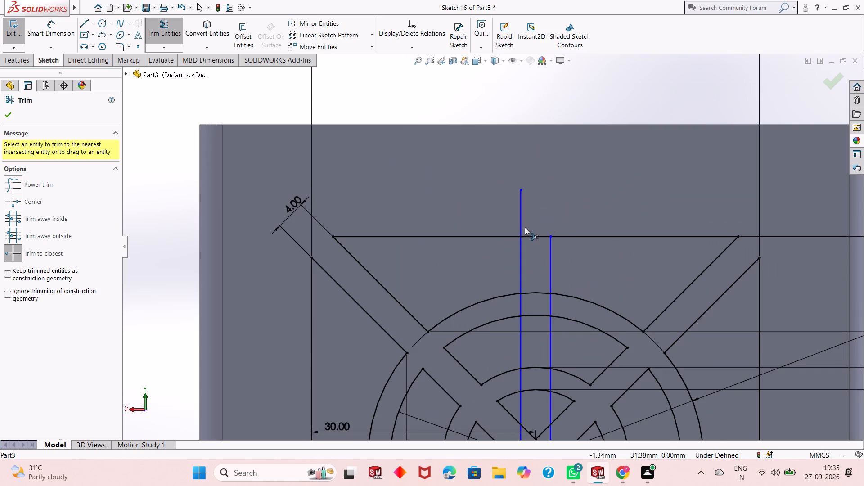
left_click(522, 229)
left_click(521, 257)
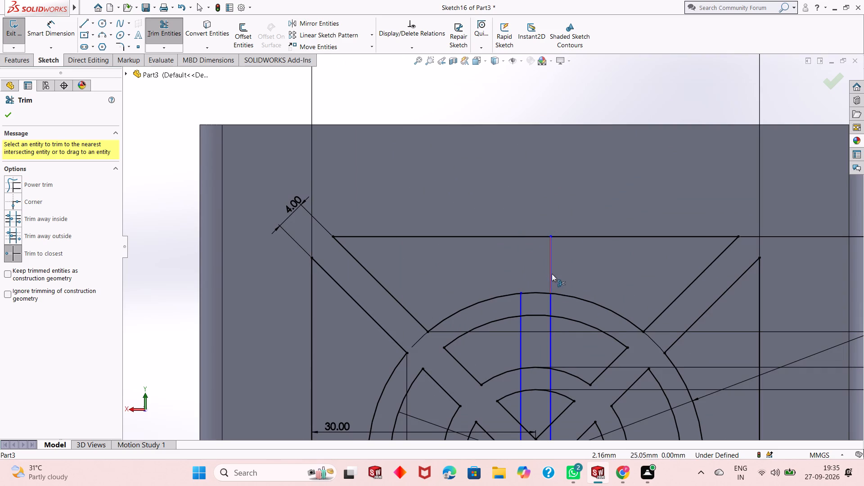
left_click(552, 274)
left_click(551, 304)
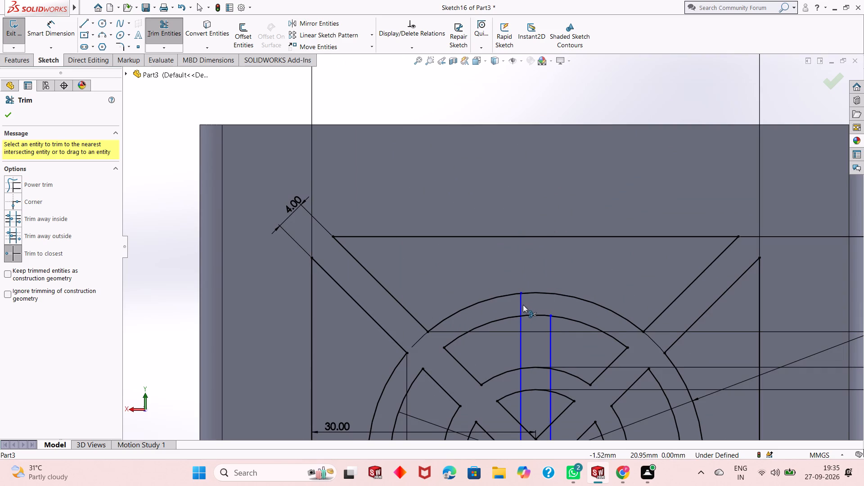
left_click(521, 306)
Trim both vertical offset lines away from the 25 mm circle's upper arc through the upper inner wedge and the centre.
scroll(533, 276, "up", 3)
scroll(517, 330, "down", 5)
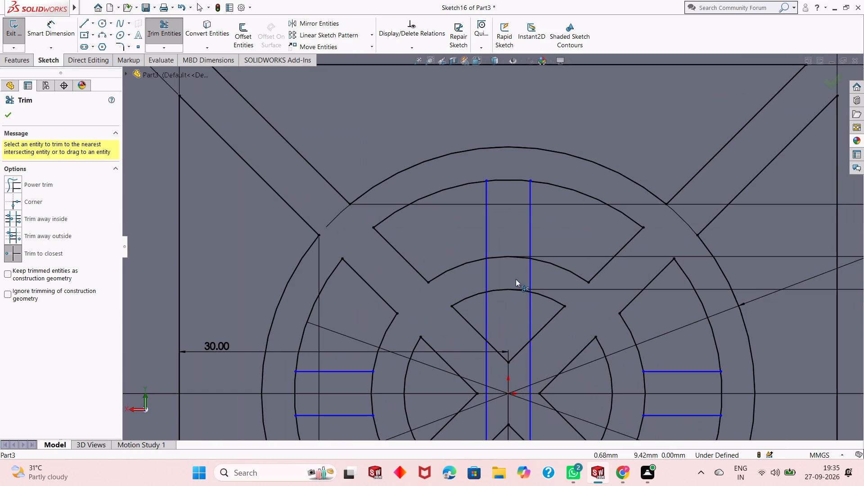
left_click(530, 276)
left_click(483, 283)
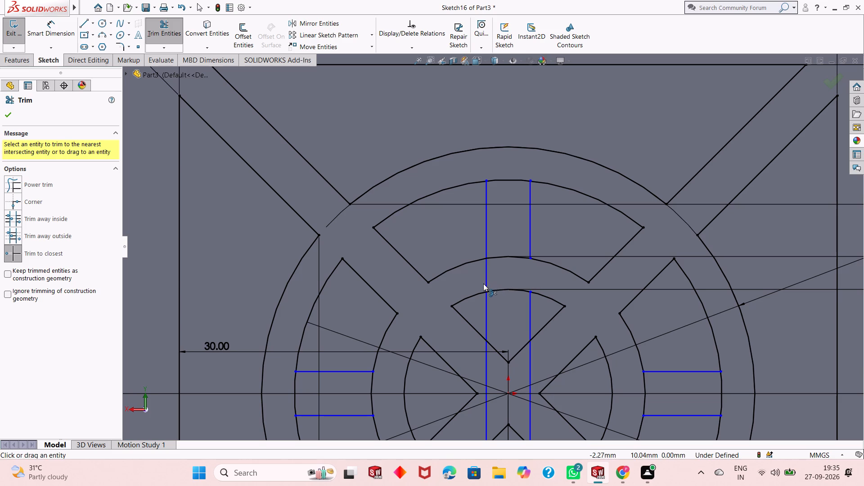
left_click(486, 279)
left_click(486, 305)
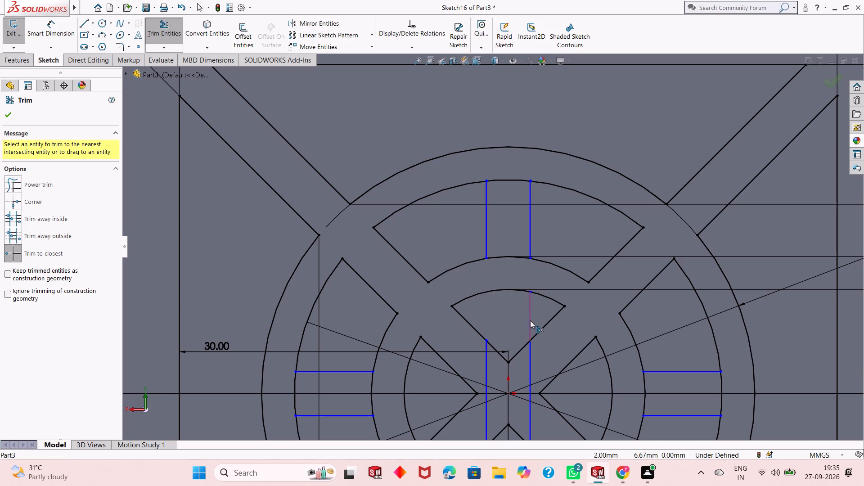
left_click(530, 321)
scroll(521, 304, "up", 4)
scroll(496, 339, "down", 4)
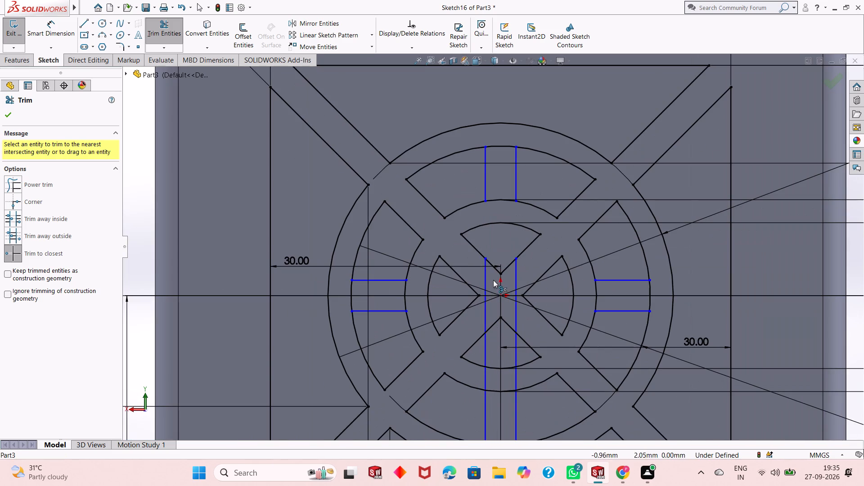
left_click(486, 271)
left_click(517, 265)
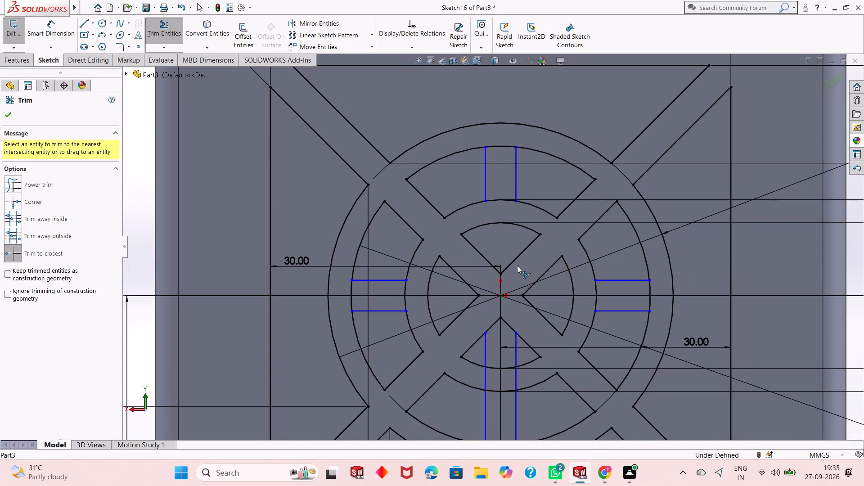
Trim both vertical offset lines out of the lower inner wedge and the gap down to the 25 mm circle.
scroll(516, 263, "up", 2)
scroll(509, 328, "down", 6)
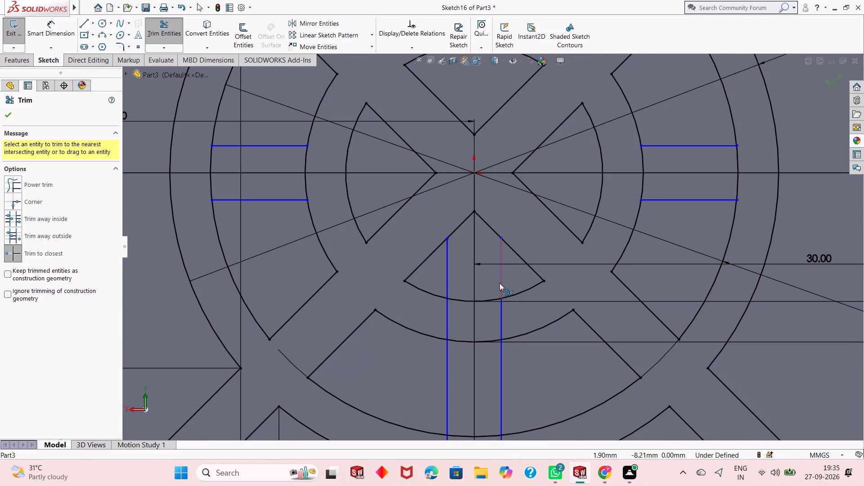
left_click(499, 283)
left_click(449, 279)
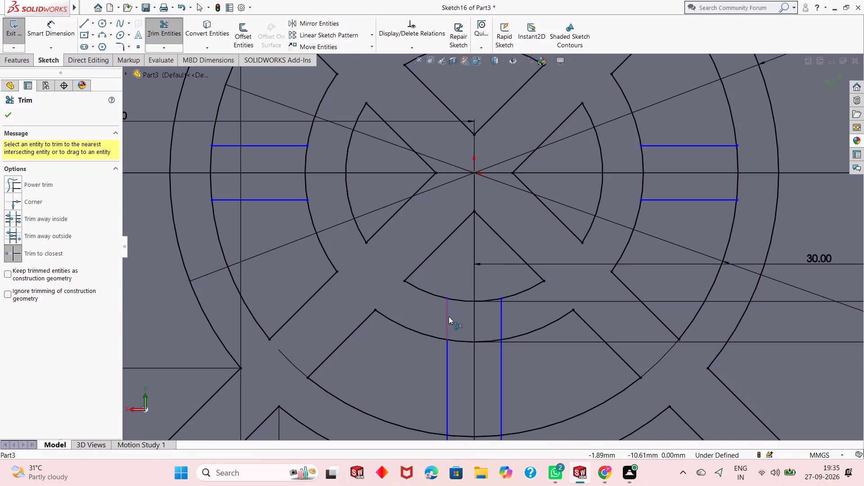
left_click(448, 316)
left_click(501, 319)
Trim the lower ends of both vertical offset lines back to the 39 mm circle, including the stubs below the square, and finish trimming.
scroll(494, 300, "up", 2)
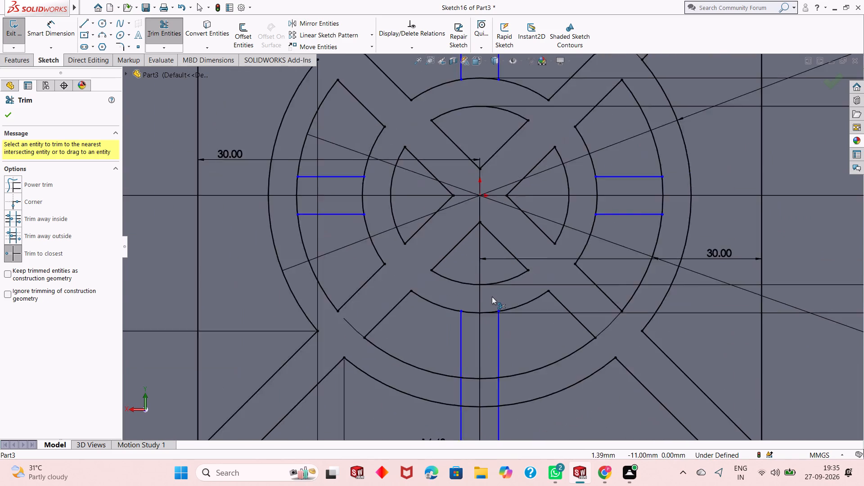
scroll(492, 297, "up", 4)
scroll(485, 354, "down", 2)
left_click(476, 373)
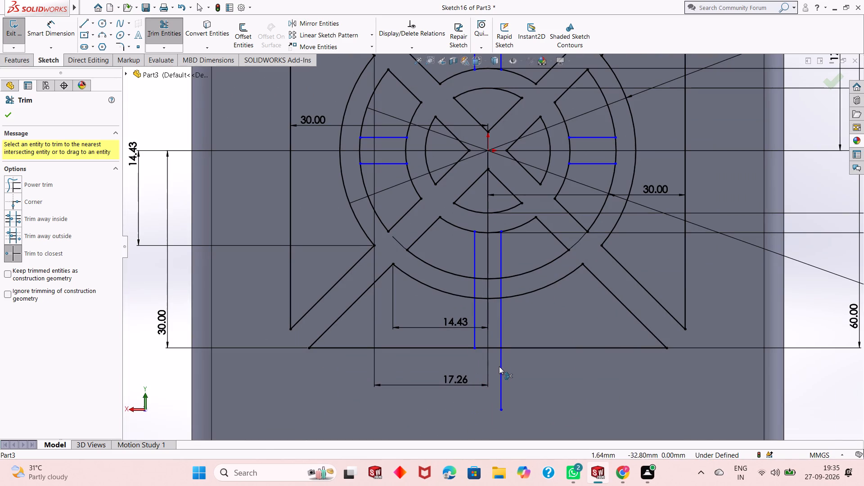
left_click(499, 366)
left_click(502, 328)
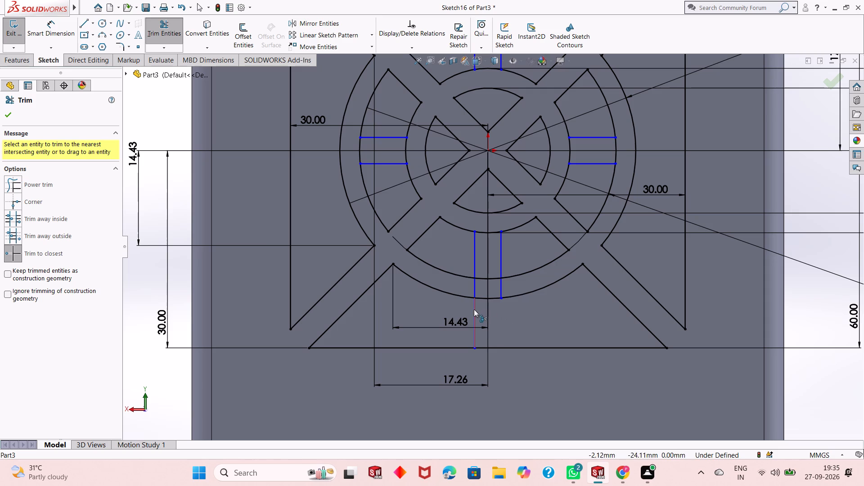
left_click(474, 309)
left_click(499, 287)
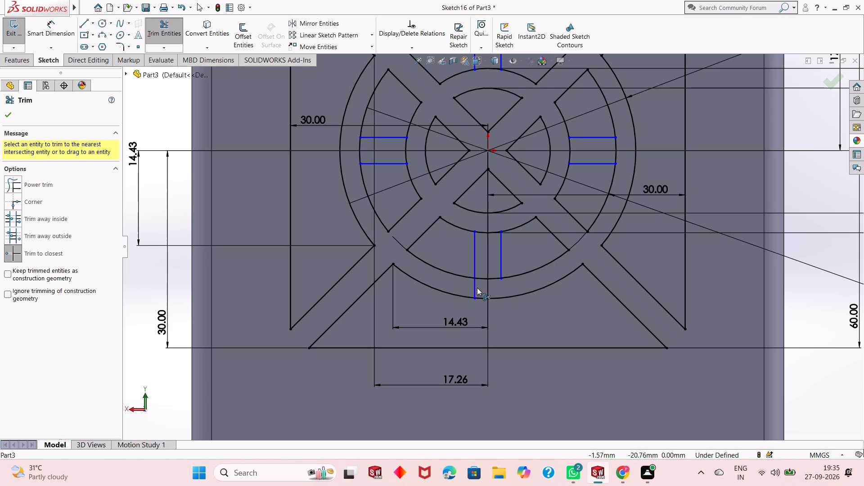
left_click(477, 288)
scroll(500, 332, "up", 2)
right_click(730, 353)
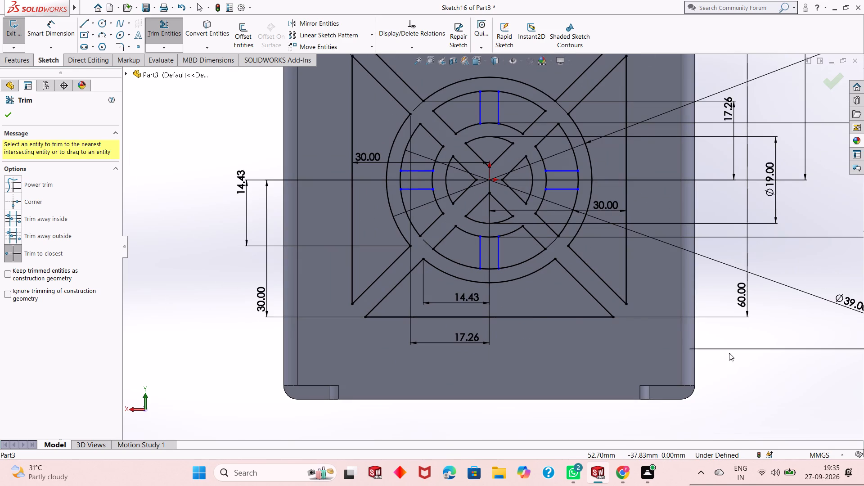
left_click(736, 381)
Dimension the spacing between the two vertical rib lines in the upper ring segment.
scroll(439, 217, "up", 1)
scroll(480, 168, "down", 2)
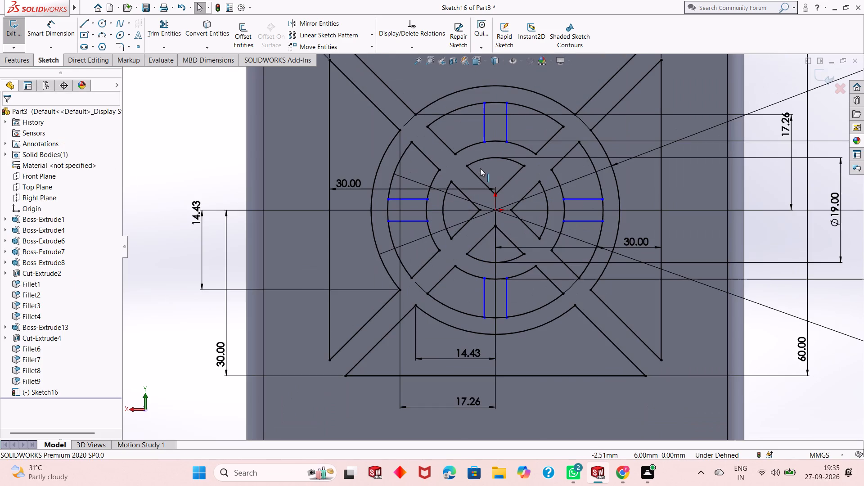
left_click(58, 34)
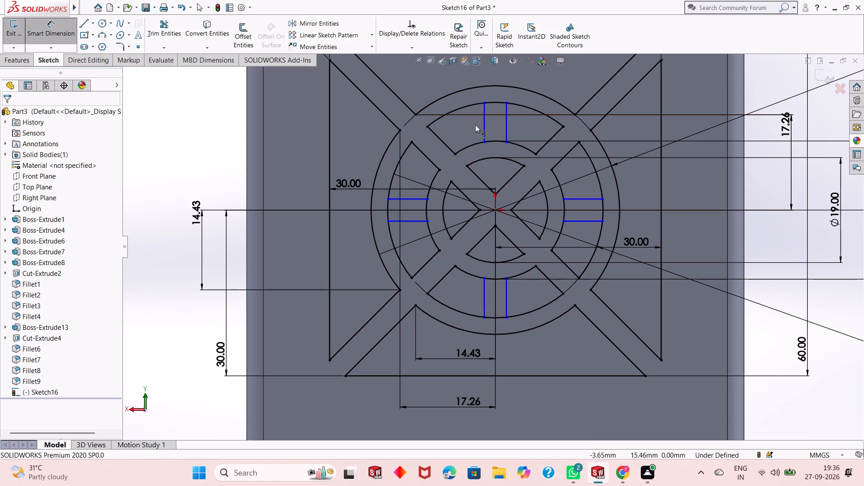
left_click(487, 131)
left_click(504, 125)
left_click(504, 83)
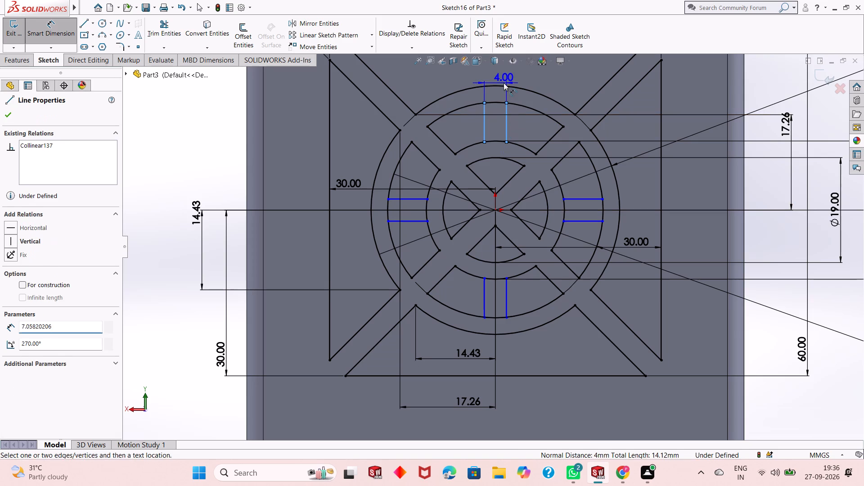
left_click(468, 72)
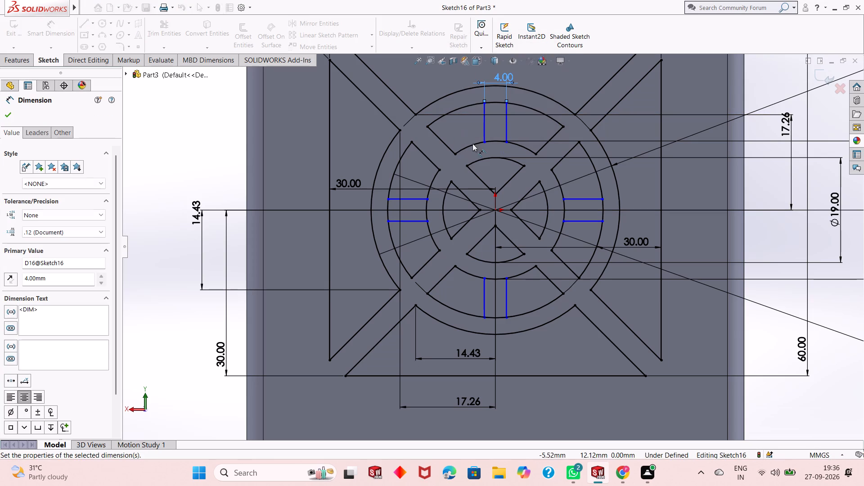
Dimension the vertical distance from the origin to the lower endpoint of the upper segment's left rib line.
left_click(483, 143)
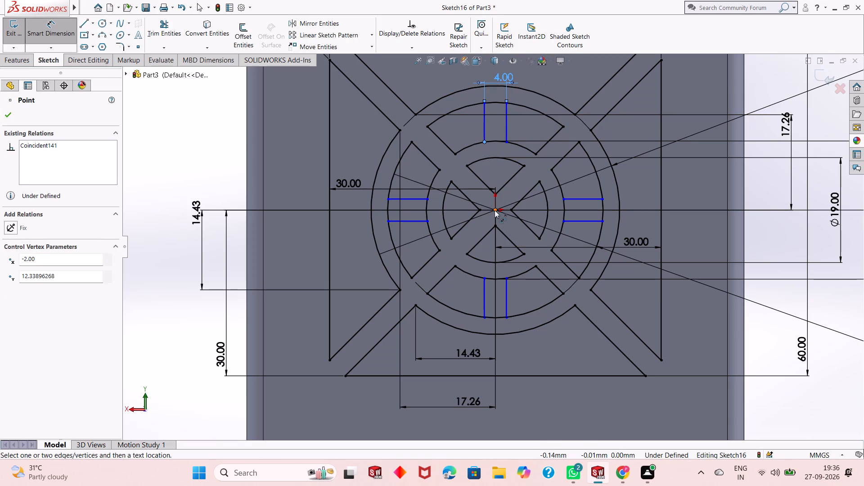
left_click(495, 210)
left_click(221, 181)
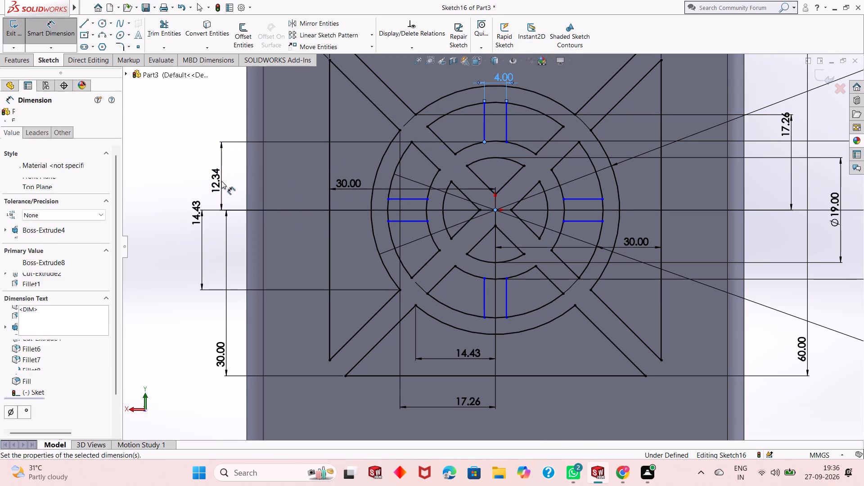
left_click(182, 163)
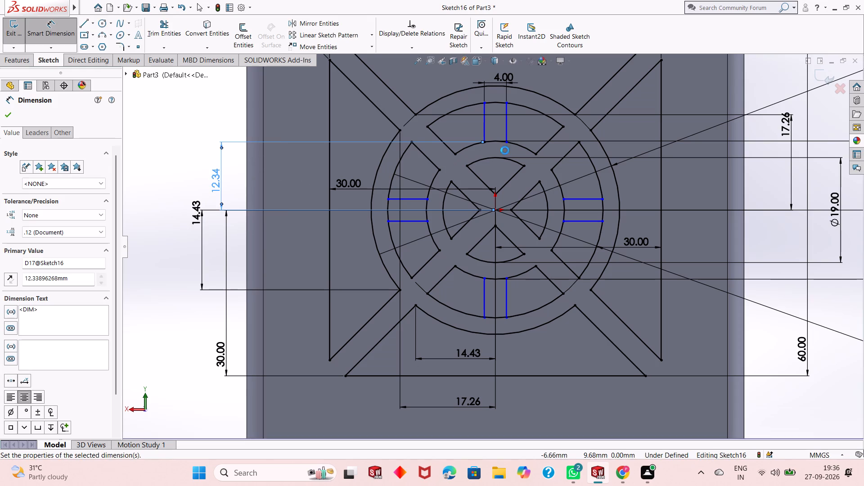
Dimension the horizontal distance from the origin to the lower endpoint of the upper segment's right rib line.
left_click(506, 144)
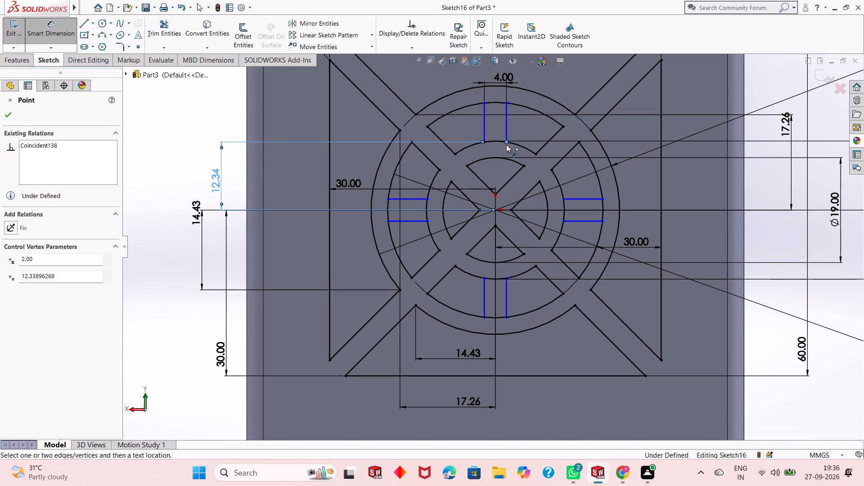
left_click(497, 212)
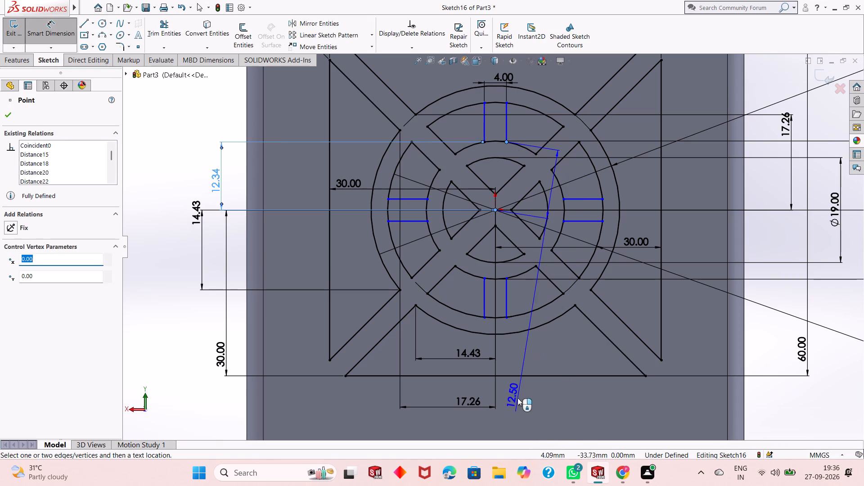
left_click(496, 347)
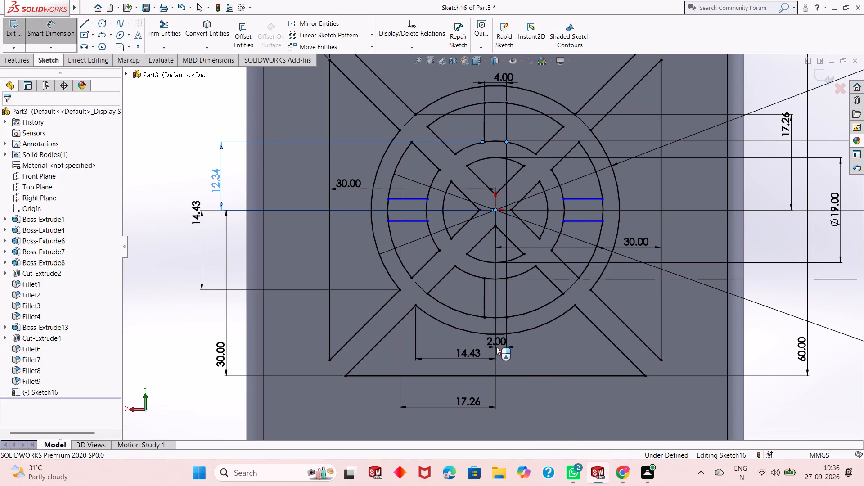
left_click(459, 333)
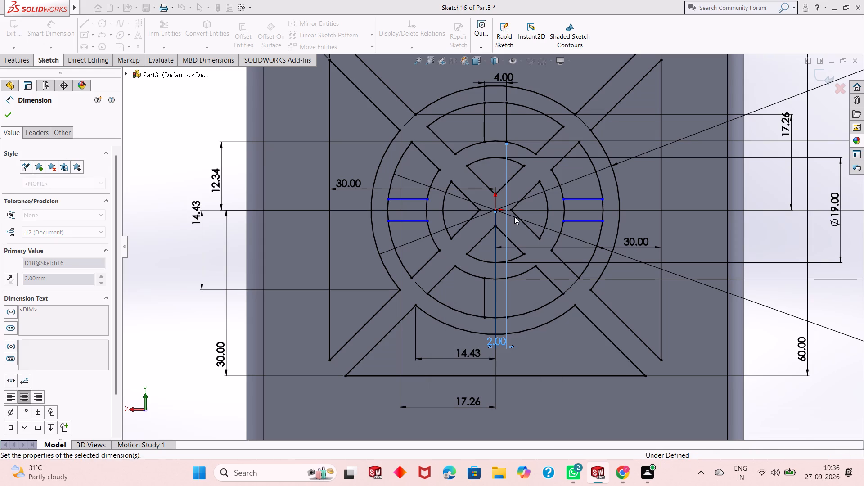
Dimension the horizontal distance from the origin to the inner endpoint of the left segment's upper rib line.
left_click(494, 209)
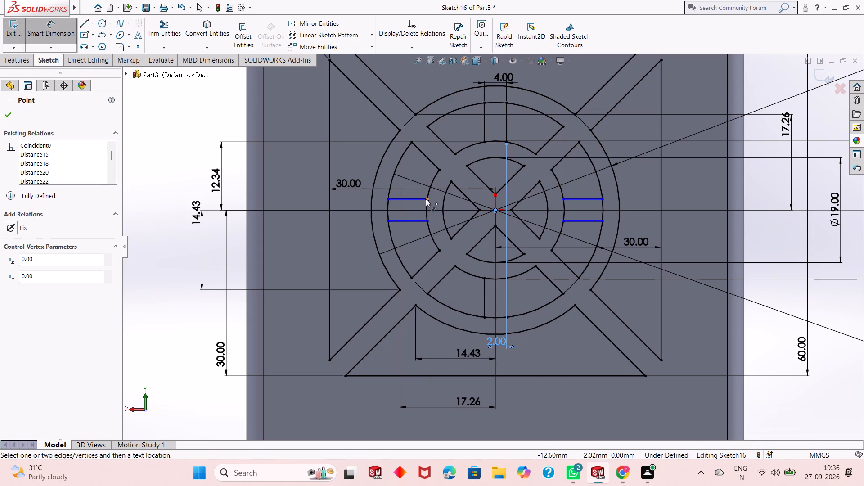
left_click(427, 199)
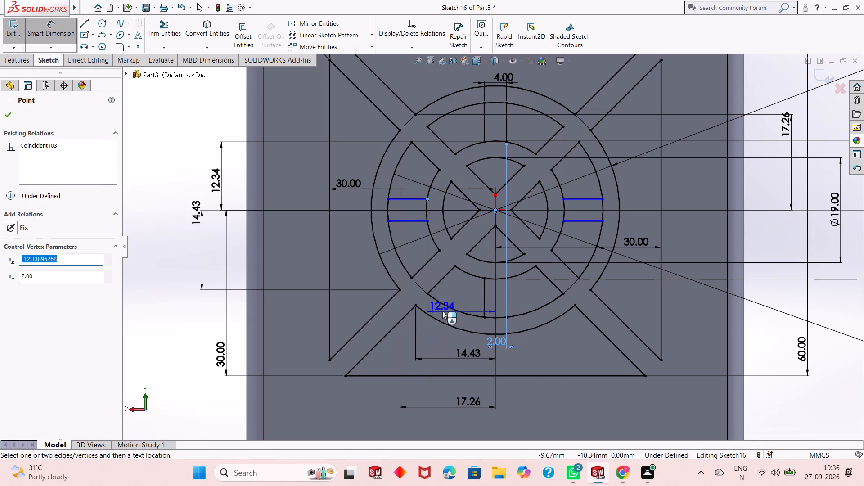
left_click(447, 300)
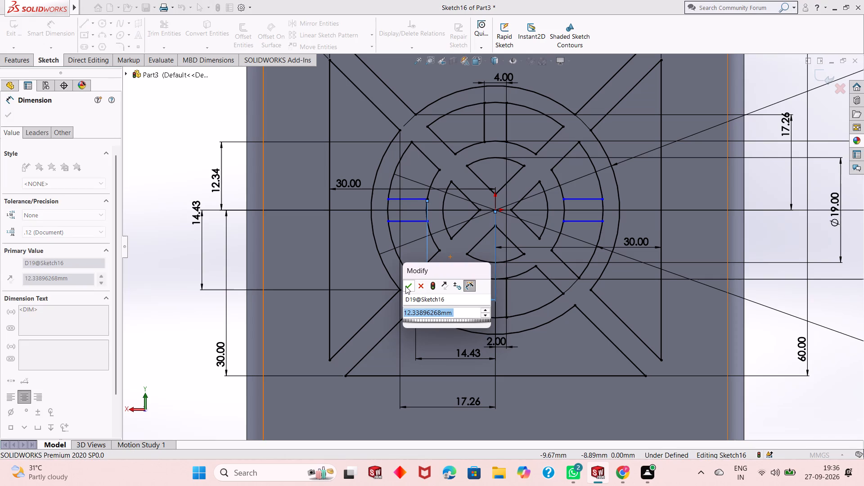
left_click(405, 286)
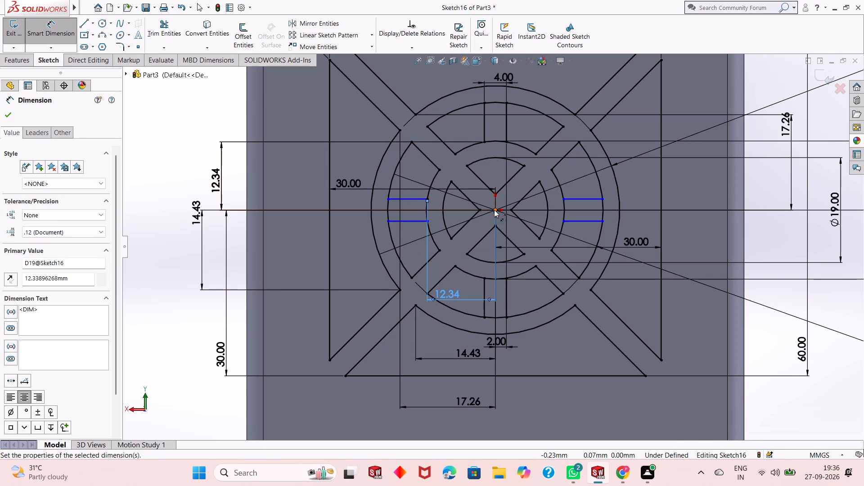
Dimension the vertical distance from the origin to the inner endpoint of the left segment's lower rib line.
left_click(494, 210)
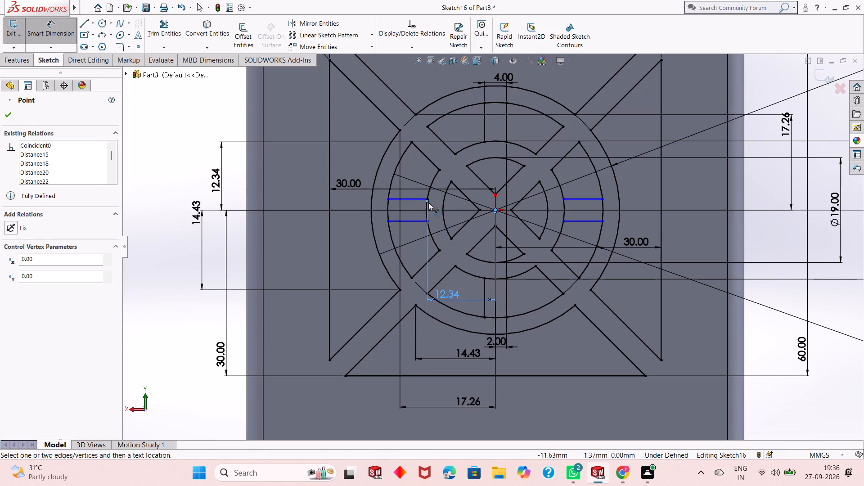
left_click(427, 220)
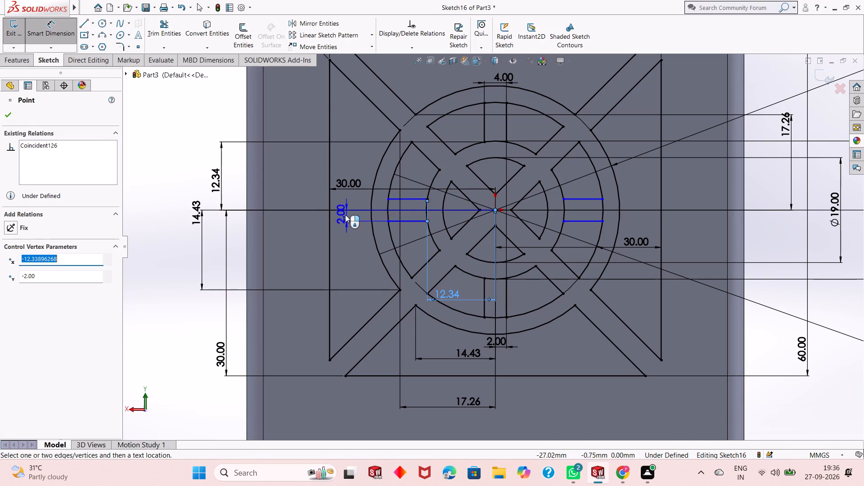
left_click(339, 216)
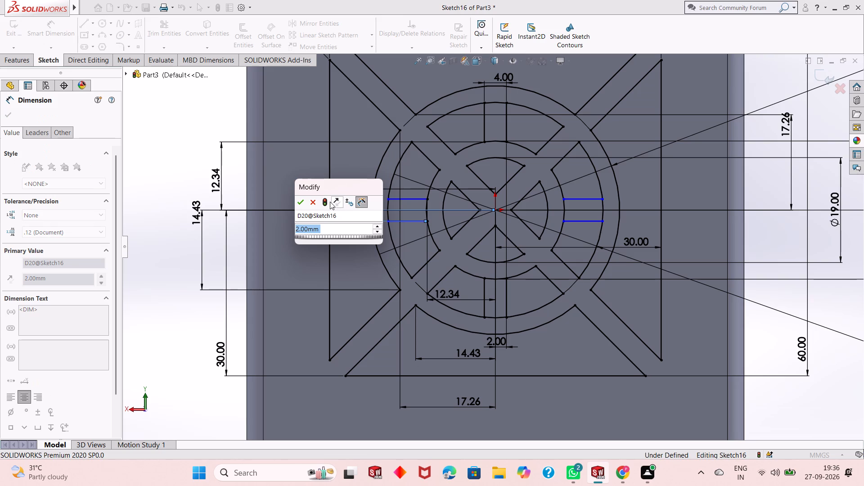
left_click(298, 202)
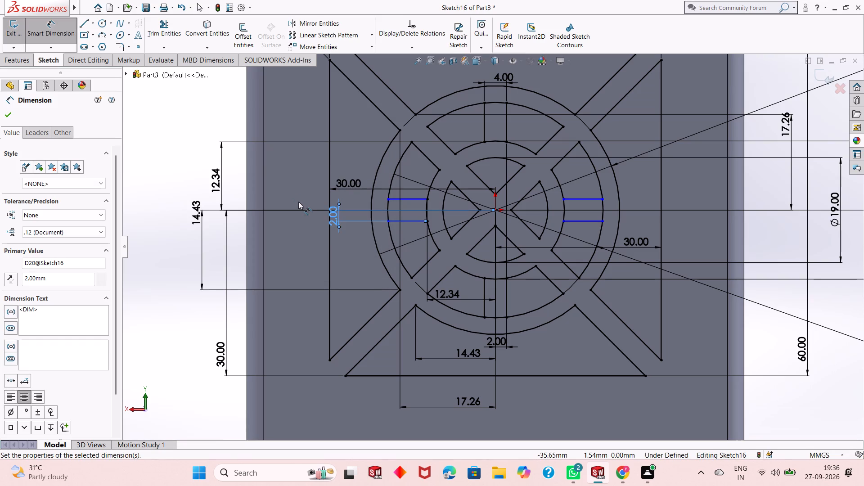
Dimension the horizontal distance from the origin to the outer endpoint of the left segment's lower rib line.
left_click(386, 223)
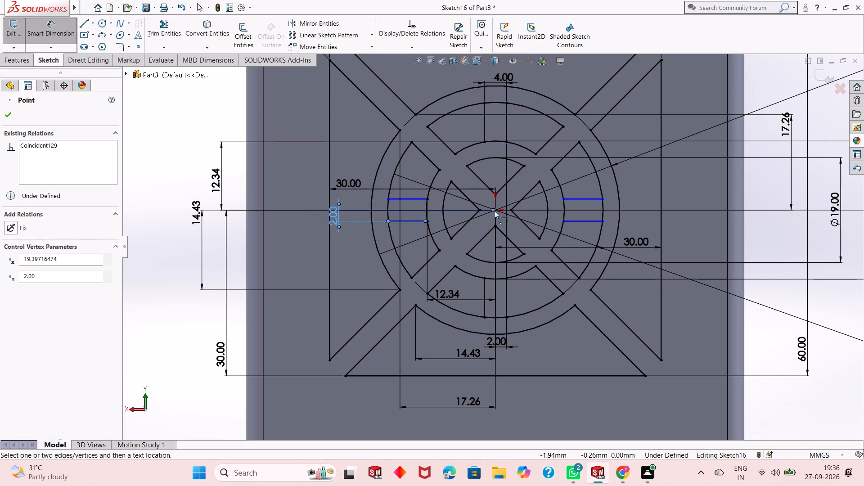
left_click(495, 209)
left_click(476, 260)
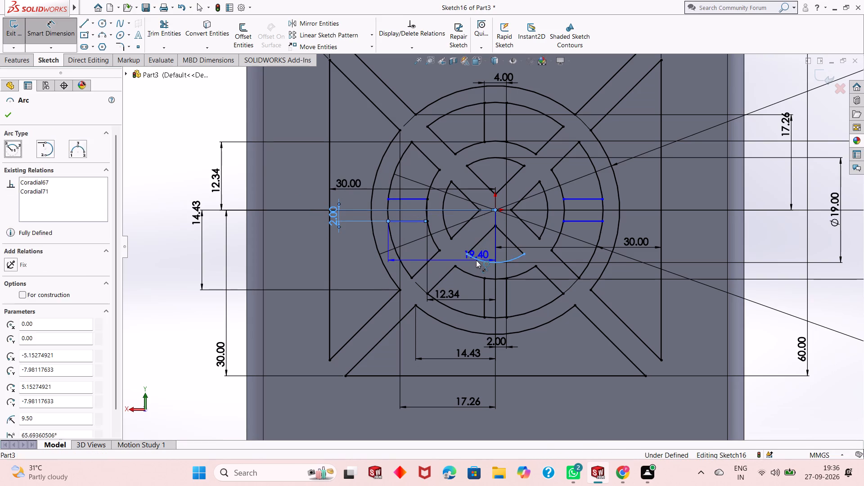
left_click(455, 285)
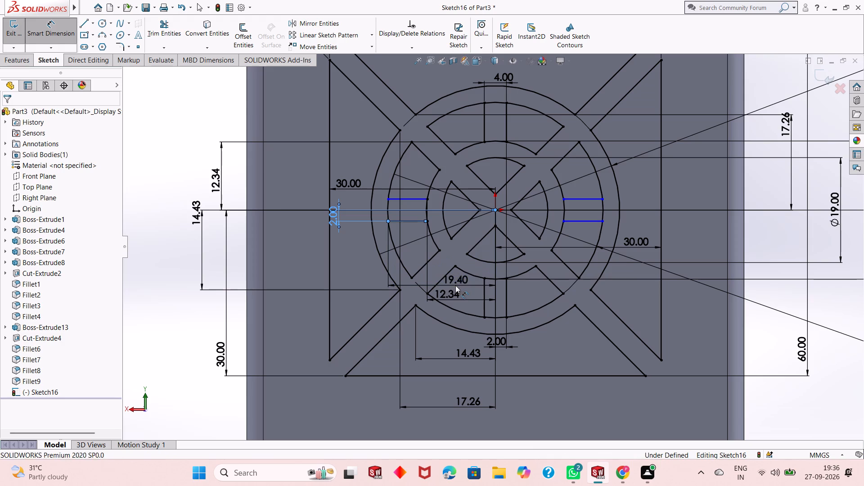
left_click(419, 274)
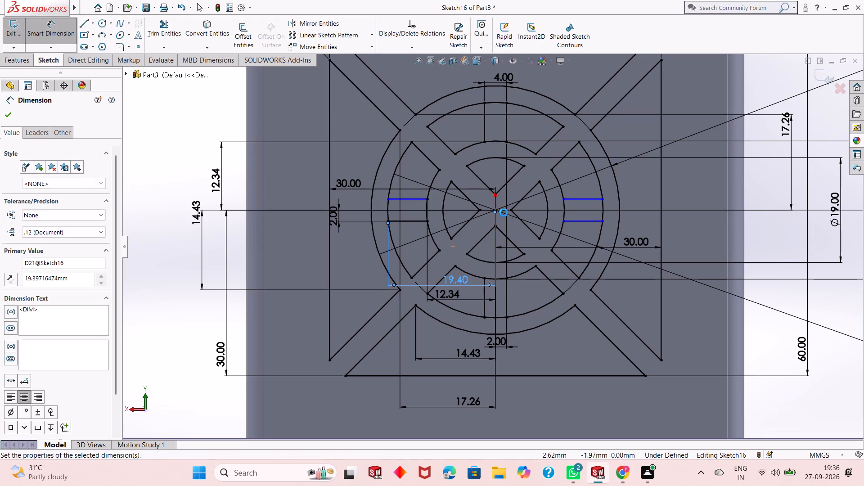
Dimension the vertical distance from the origin to the outer endpoint of the left segment's upper rib line.
left_click(494, 209)
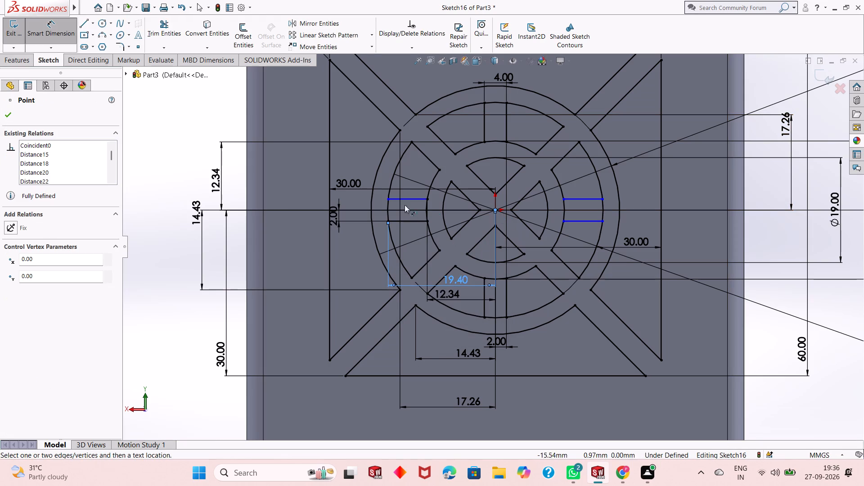
left_click(390, 200)
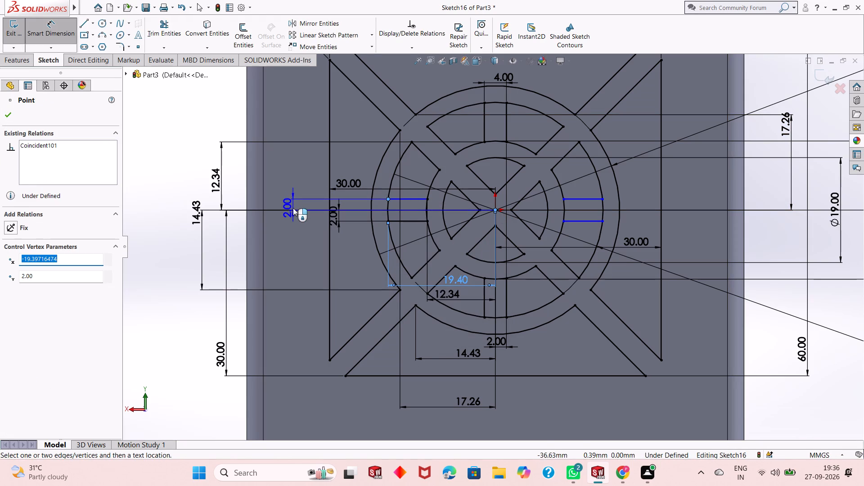
left_click(293, 208)
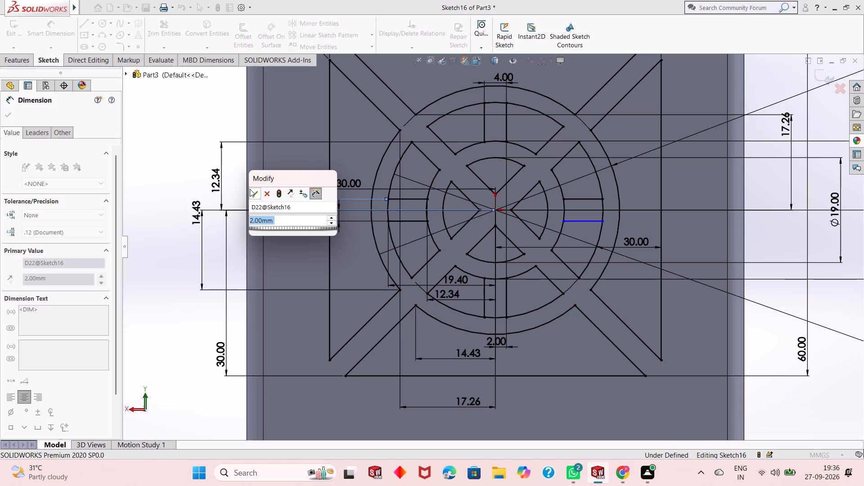
left_click(250, 189)
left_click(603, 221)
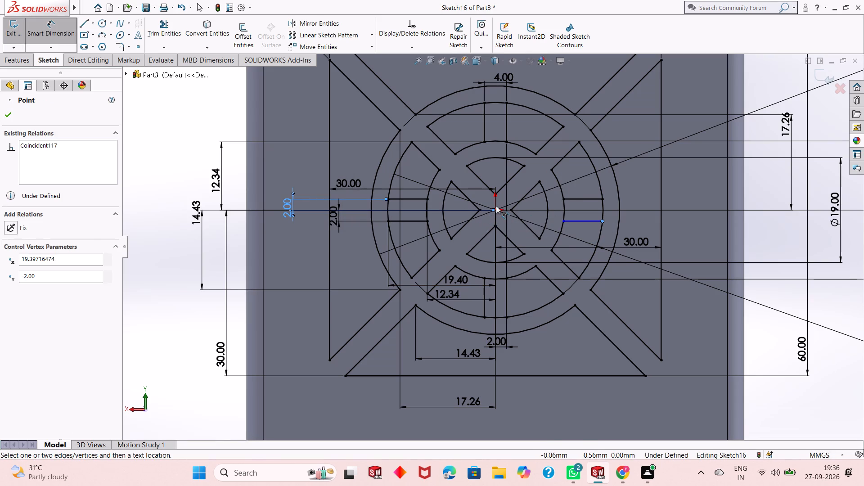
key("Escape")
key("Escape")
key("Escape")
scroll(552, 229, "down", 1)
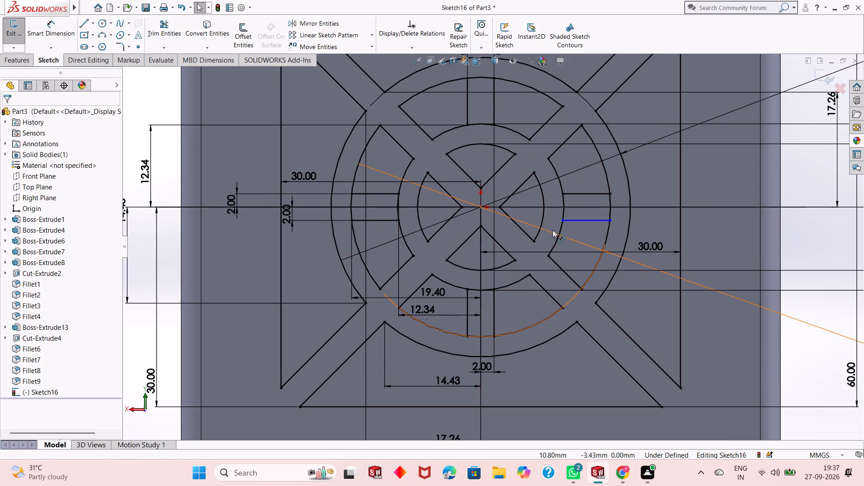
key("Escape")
Dimension the vertical distance from the origin to the outer endpoint of the right segment's lower rib line.
left_click(41, 39)
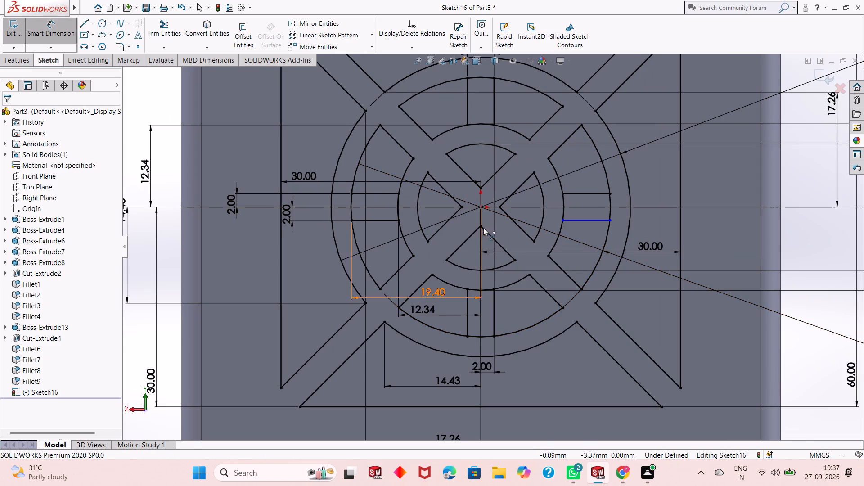
left_click(483, 209)
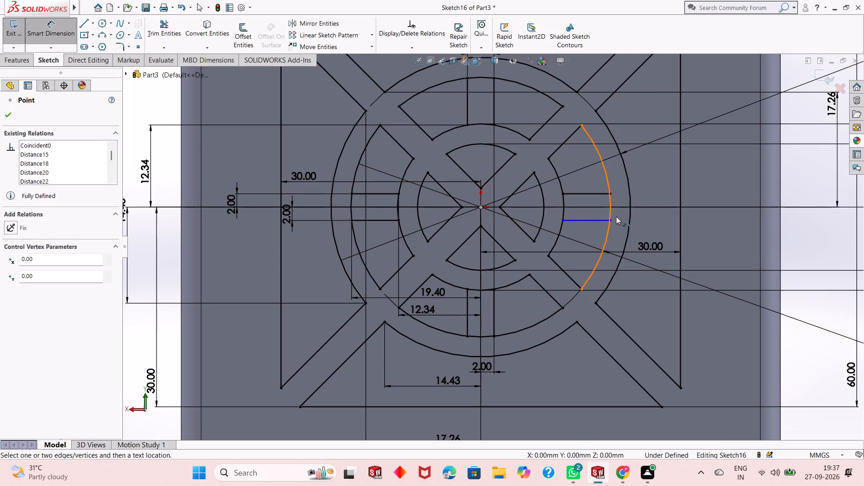
left_click(612, 221)
left_click(616, 218)
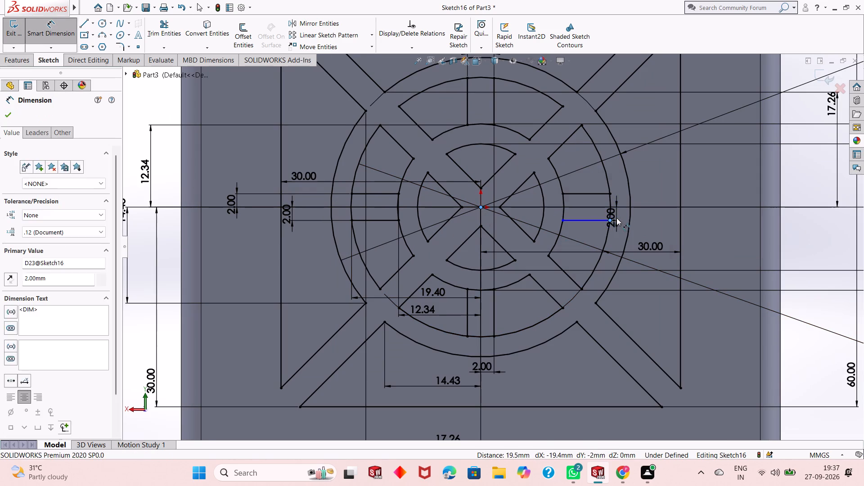
left_click(577, 204)
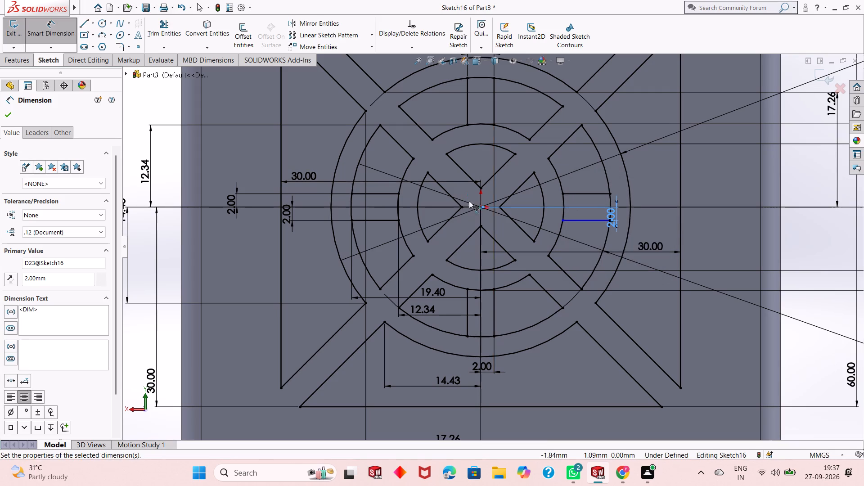
Dimension the horizontal distance from the origin to the inner endpoint of the right segment's lower rib line, and finish dimensioning.
left_click(479, 207)
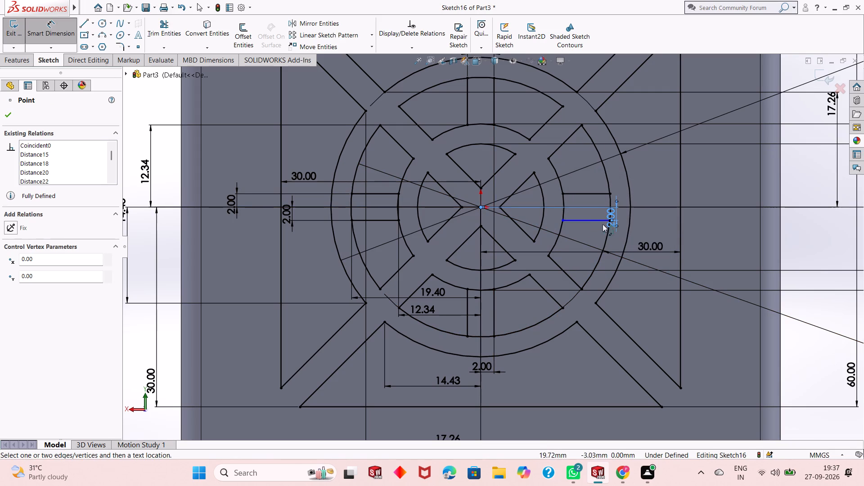
left_click(562, 220)
left_click(561, 248)
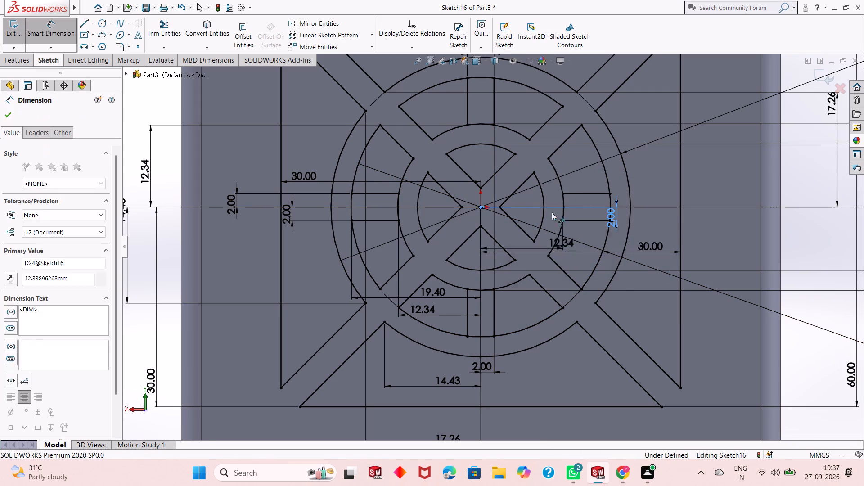
left_click(523, 235)
scroll(499, 255, "up", 2)
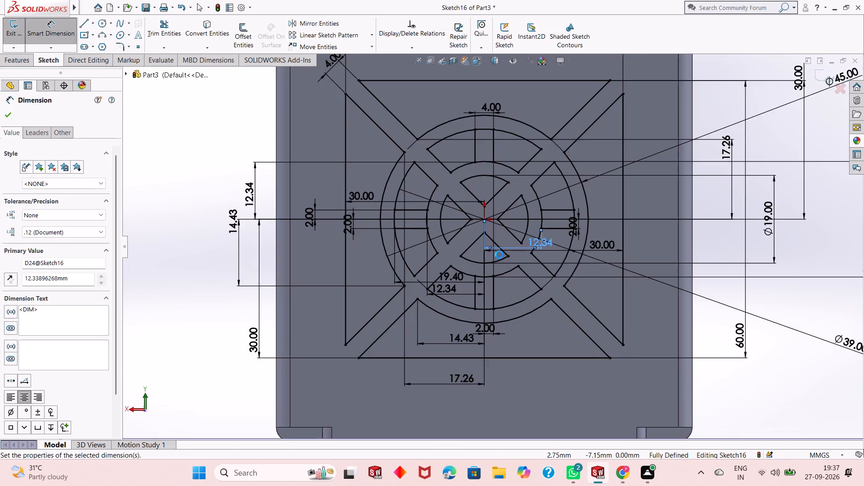
scroll(499, 255, "up", 1)
right_click(738, 302)
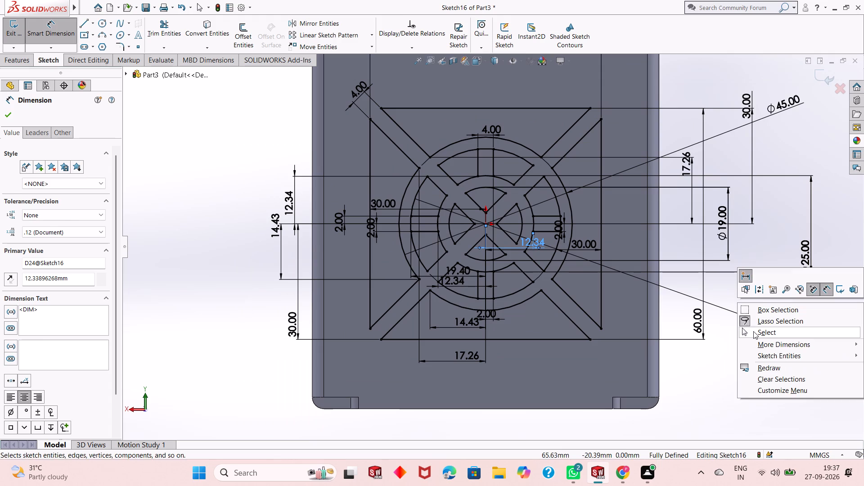
left_click(753, 331)
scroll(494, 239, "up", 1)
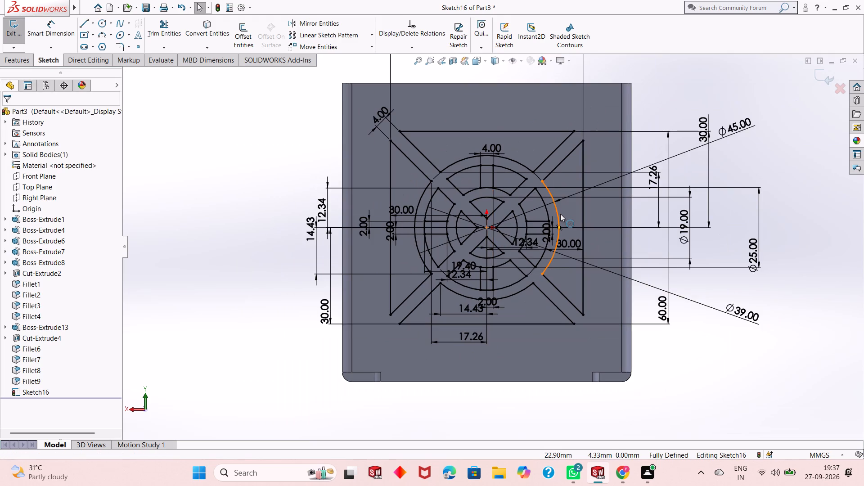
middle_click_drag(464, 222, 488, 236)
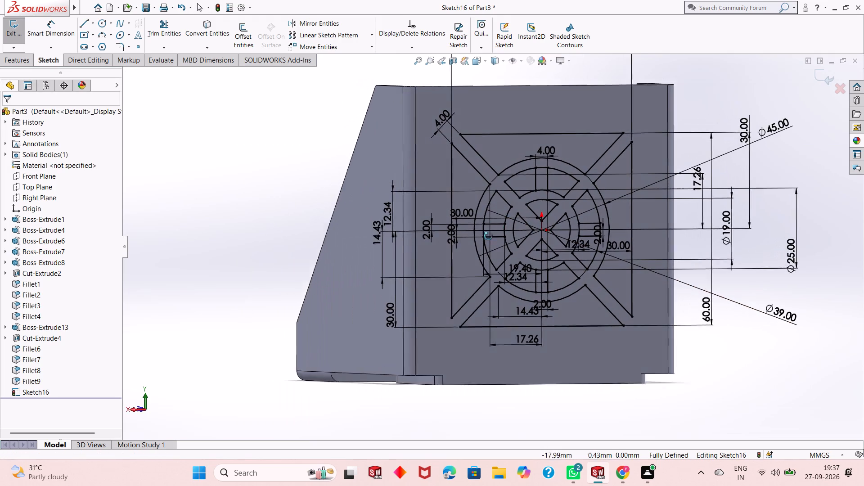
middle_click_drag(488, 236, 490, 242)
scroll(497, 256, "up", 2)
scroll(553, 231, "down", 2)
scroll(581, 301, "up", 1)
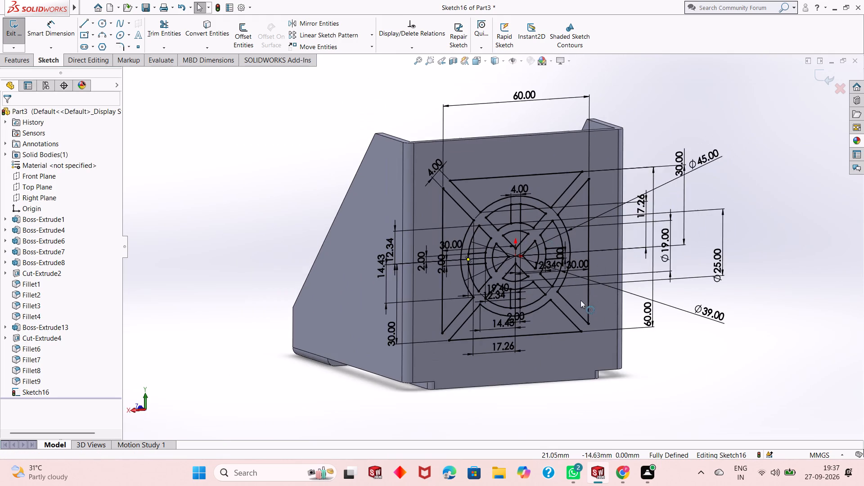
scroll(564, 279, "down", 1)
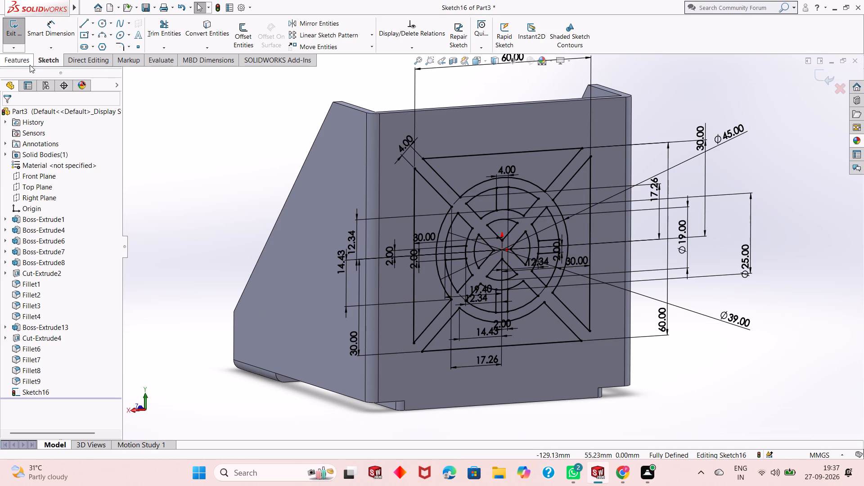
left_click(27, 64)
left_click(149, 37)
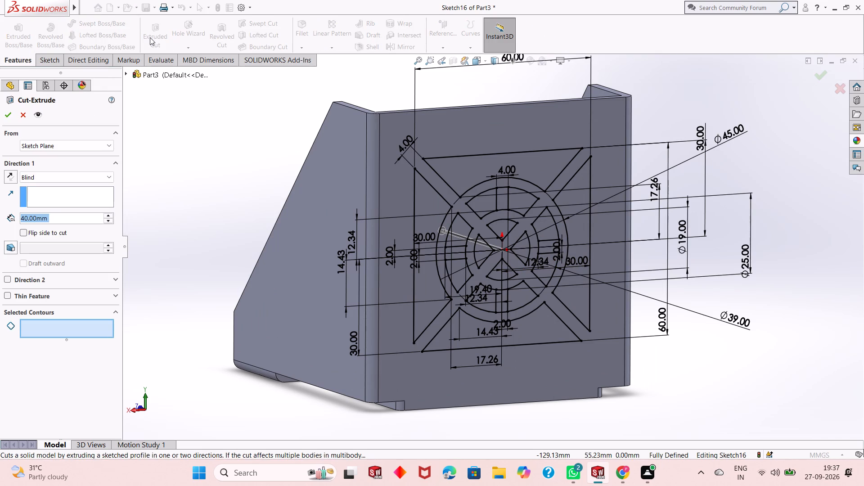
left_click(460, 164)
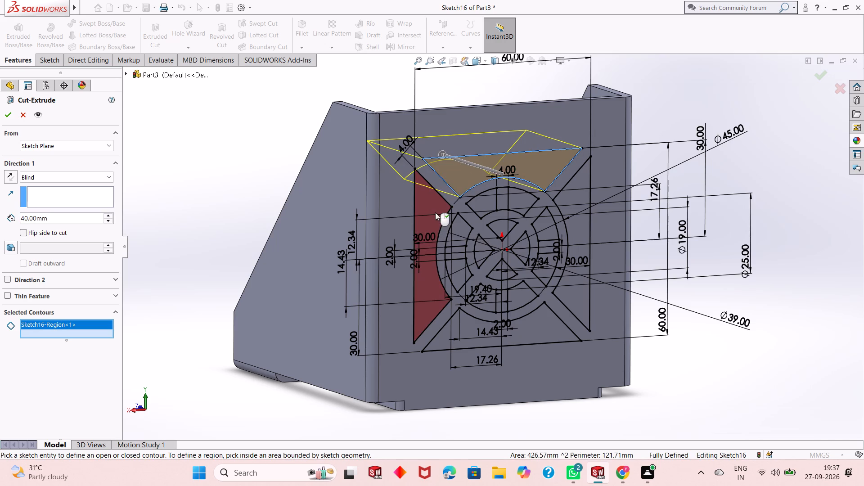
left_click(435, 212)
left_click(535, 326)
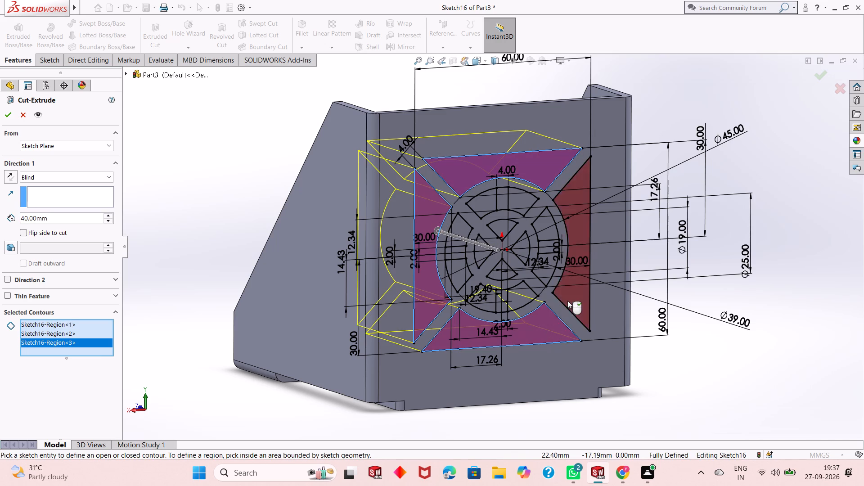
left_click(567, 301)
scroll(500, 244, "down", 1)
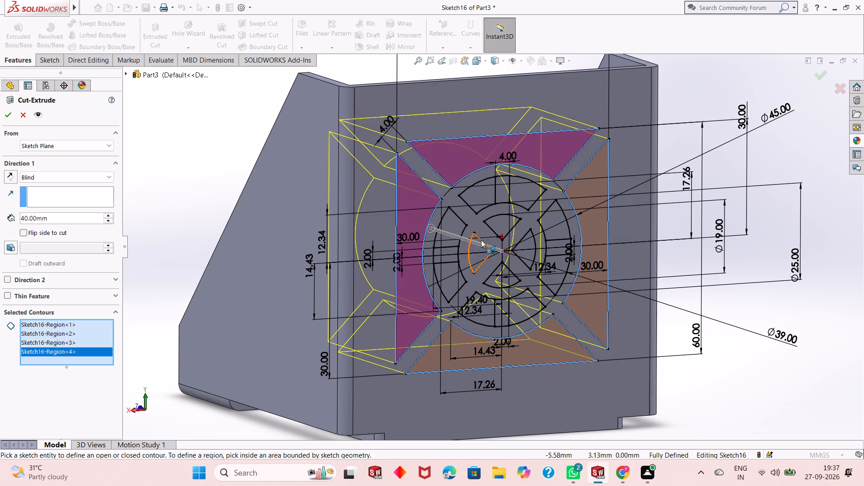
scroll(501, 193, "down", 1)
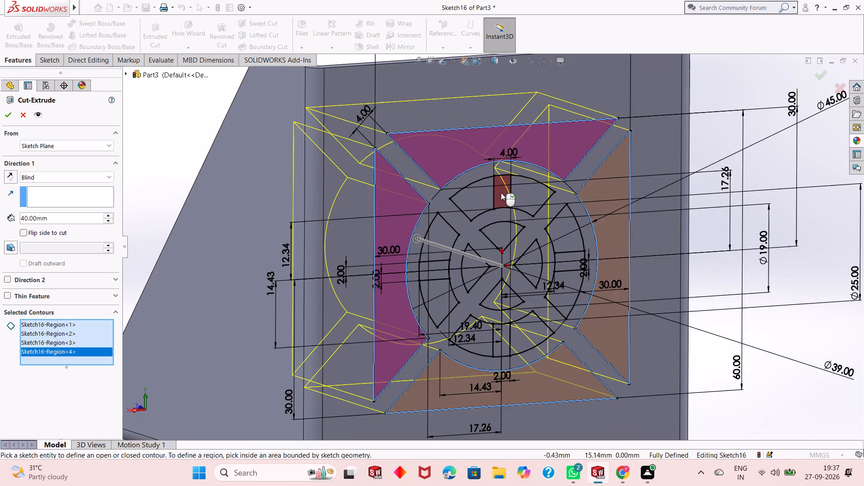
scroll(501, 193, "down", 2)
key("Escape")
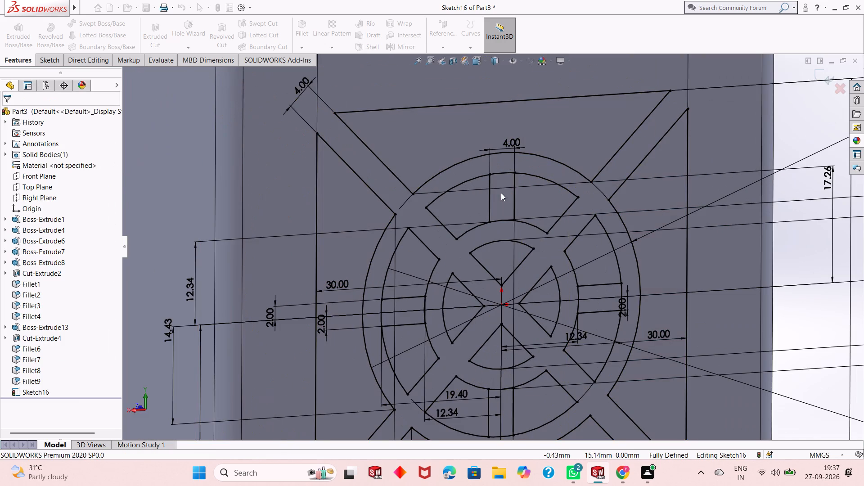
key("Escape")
Start an Extruded Cut from the ring-pattern sketch and select the four sectors inside the 19 mm diameter circle as contours.
left_click(157, 31)
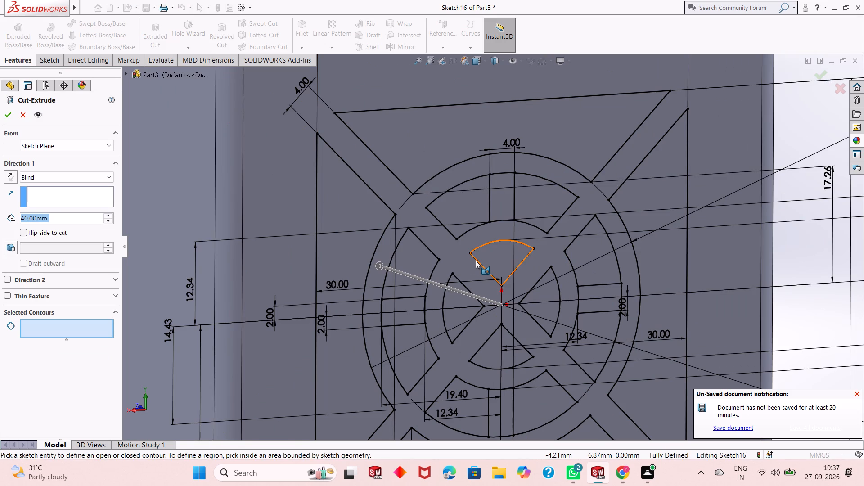
scroll(491, 258, "up", 2)
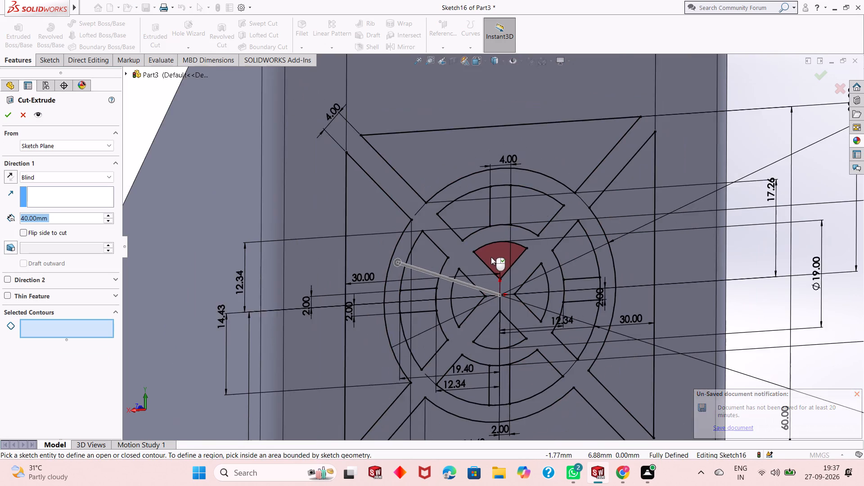
scroll(491, 257, "up", 1)
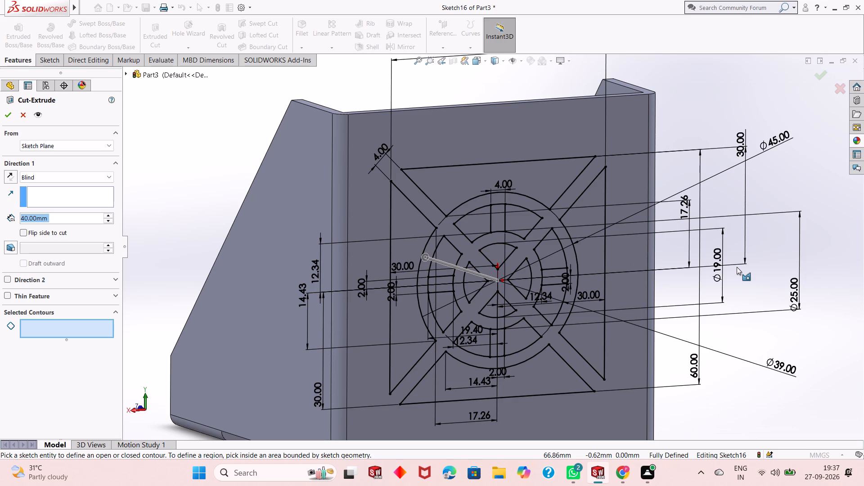
left_click(526, 274)
left_click(497, 255)
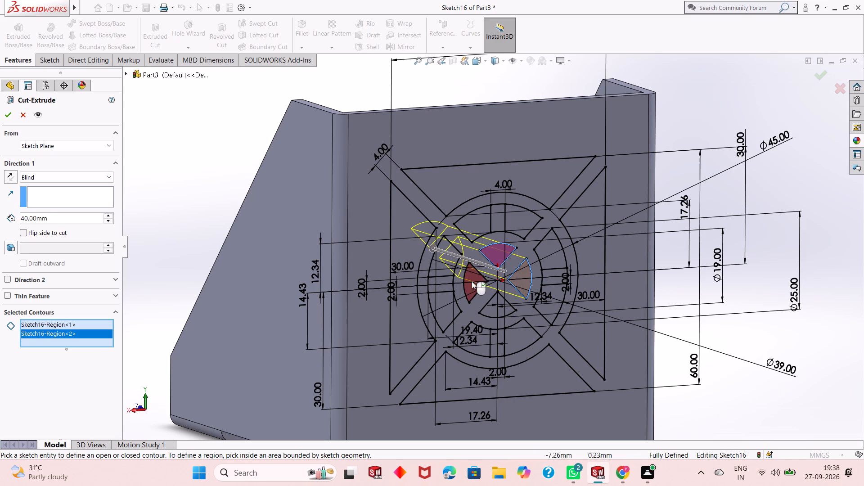
left_click(472, 283)
left_click(498, 308)
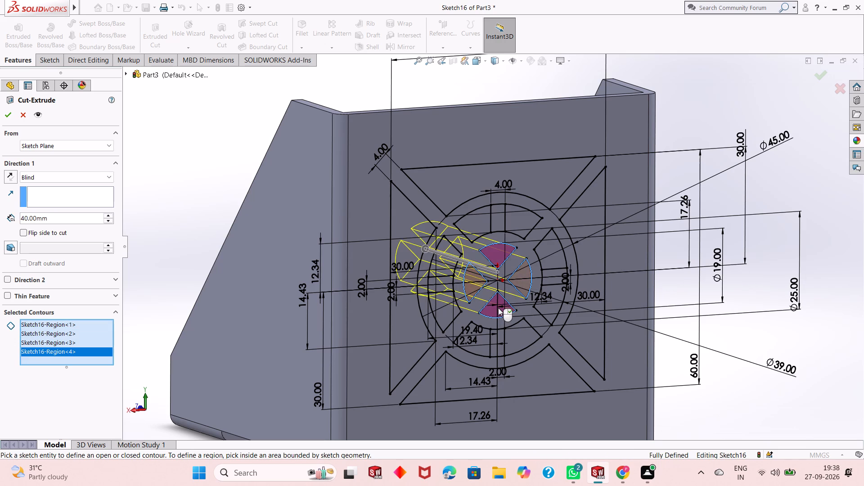
Add the eight ring segments between the 25 mm and 39 mm diameter circles to the cut's contours.
middle_click_drag(462, 335, 482, 350)
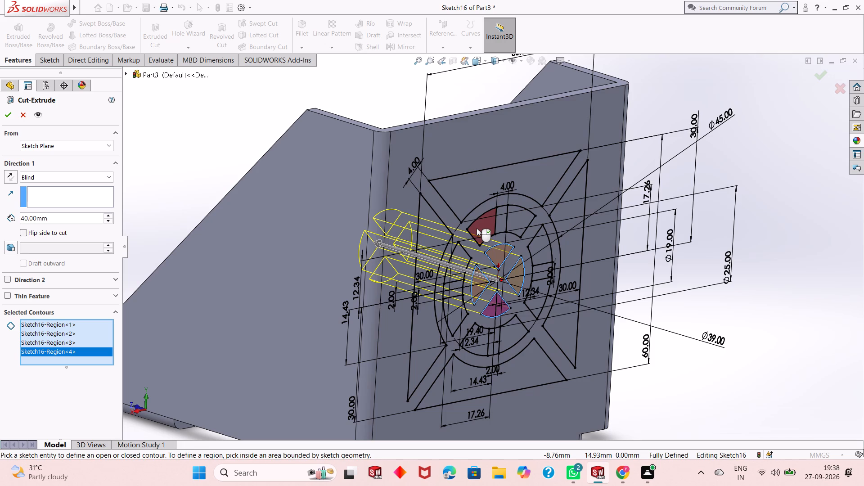
left_click(477, 228)
left_click(514, 221)
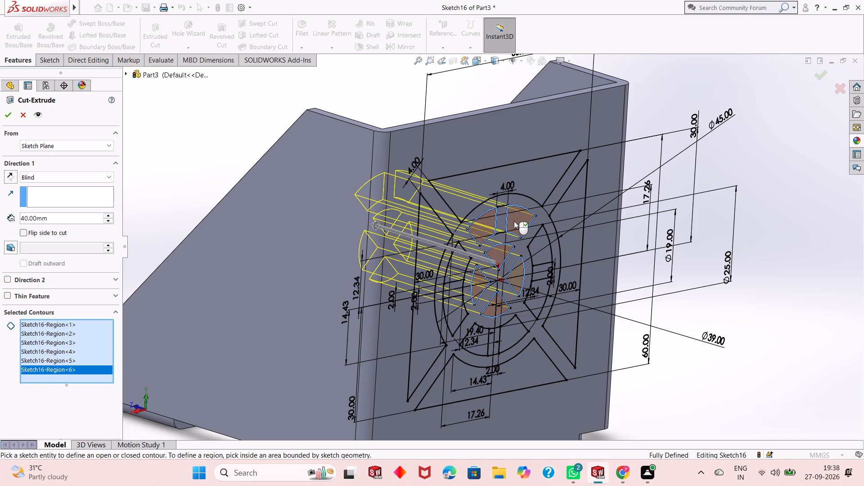
left_click(538, 237)
left_click(540, 302)
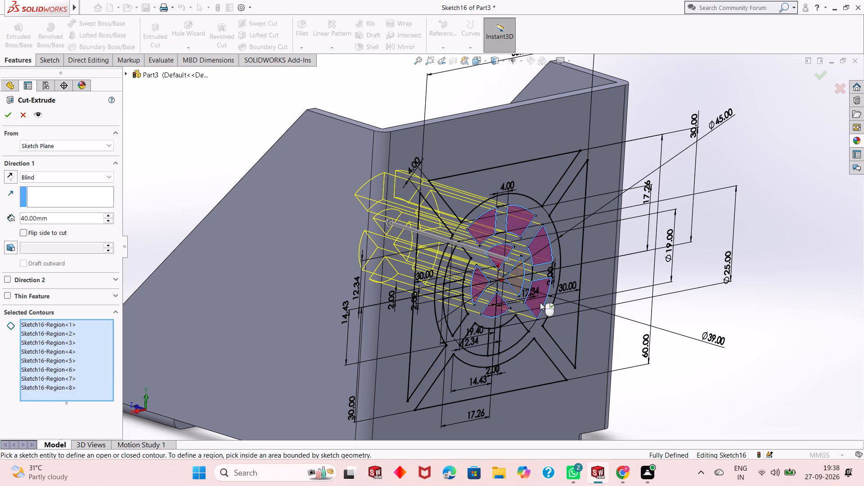
left_click(517, 337)
left_click(477, 345)
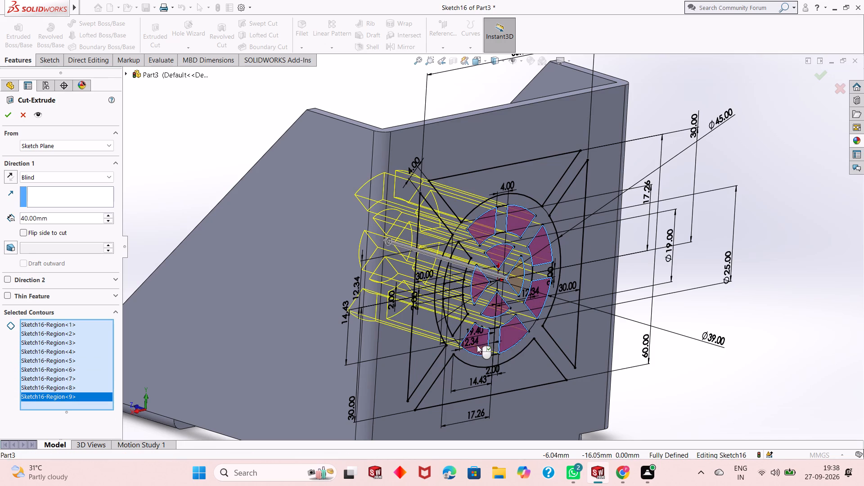
left_click(450, 319)
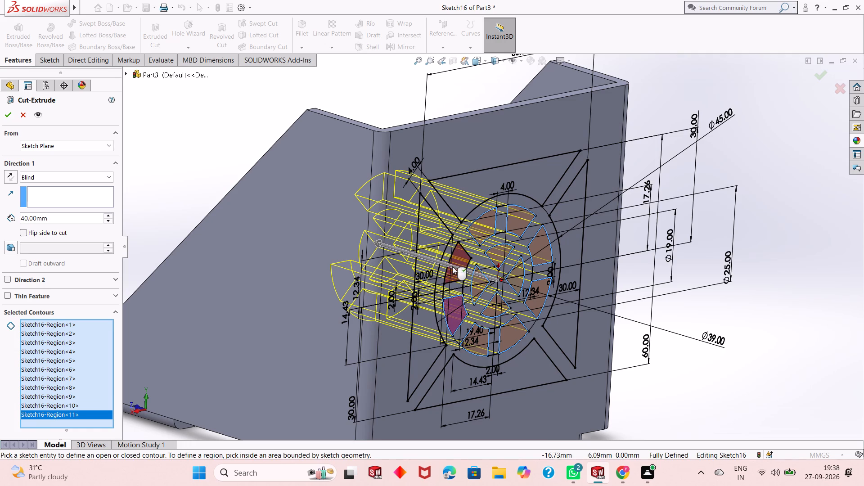
left_click(453, 266)
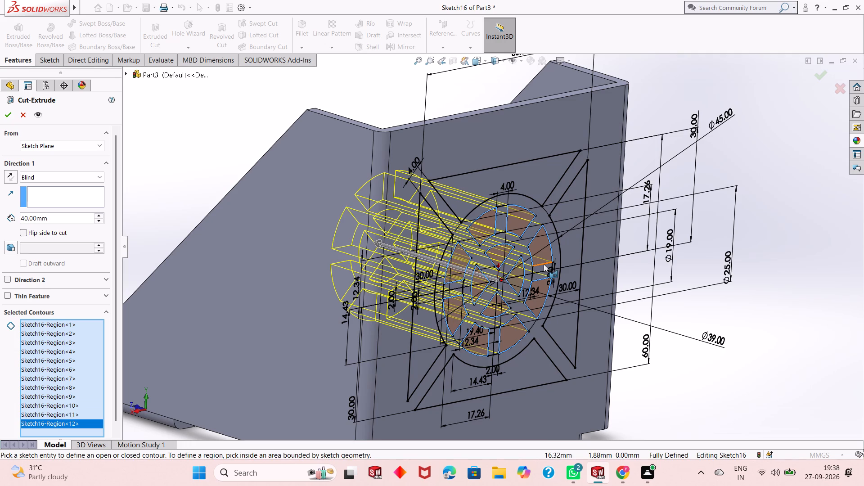
Add the four outer regions between the 45 mm circle and the 60 mm square, and complete the 40 mm blind cut.
left_click(533, 177)
left_click(420, 361)
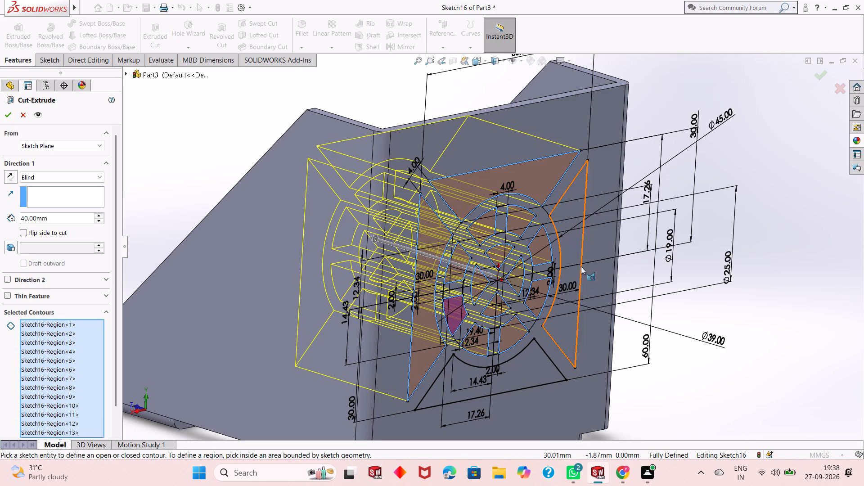
left_click(572, 249)
left_click(523, 368)
scroll(518, 336, "up", 2)
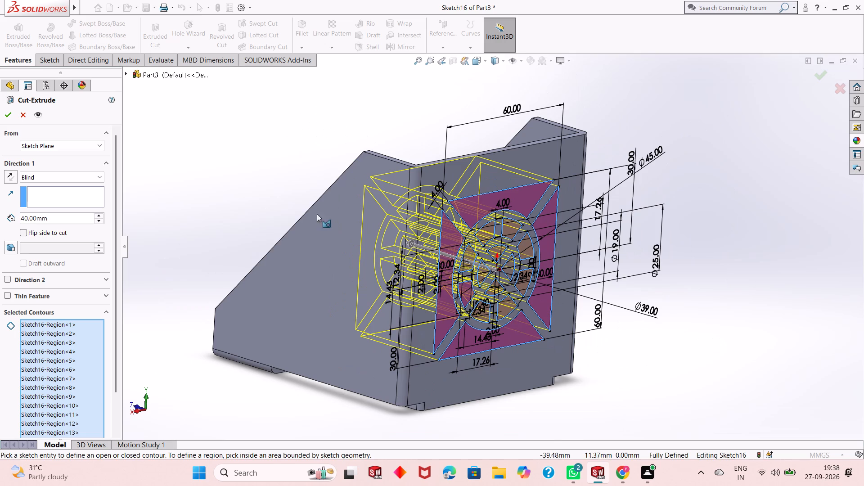
left_click(9, 113)
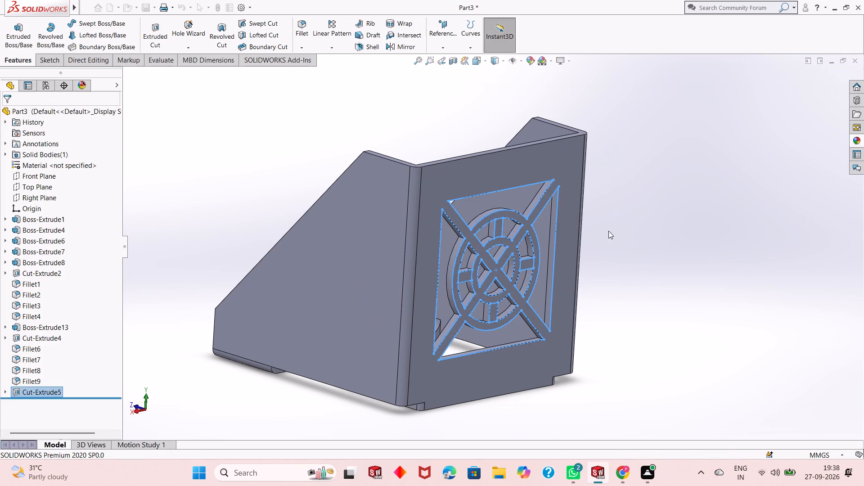
left_click(622, 262)
Examine the cut ring-and-rib pattern and the whole bracket from the front, back and underside.
middle_click_drag(512, 272, 571, 231)
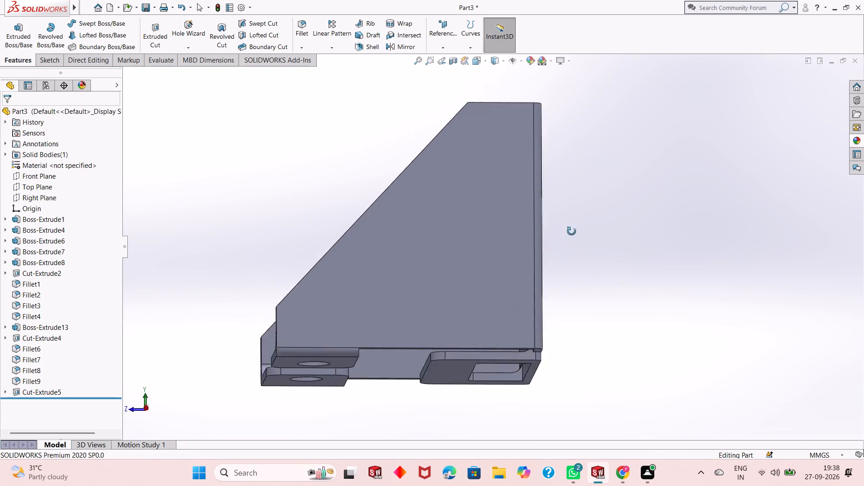
middle_click_drag(571, 231, 625, 266)
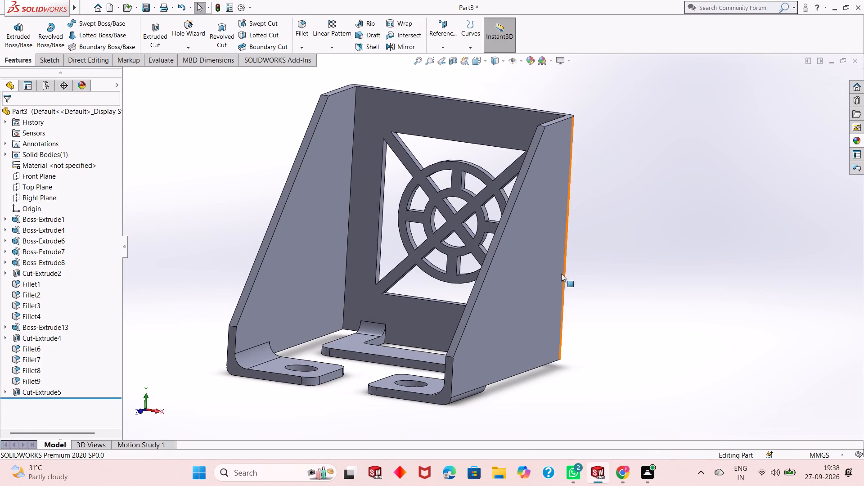
middle_click_drag(546, 279, 554, 272)
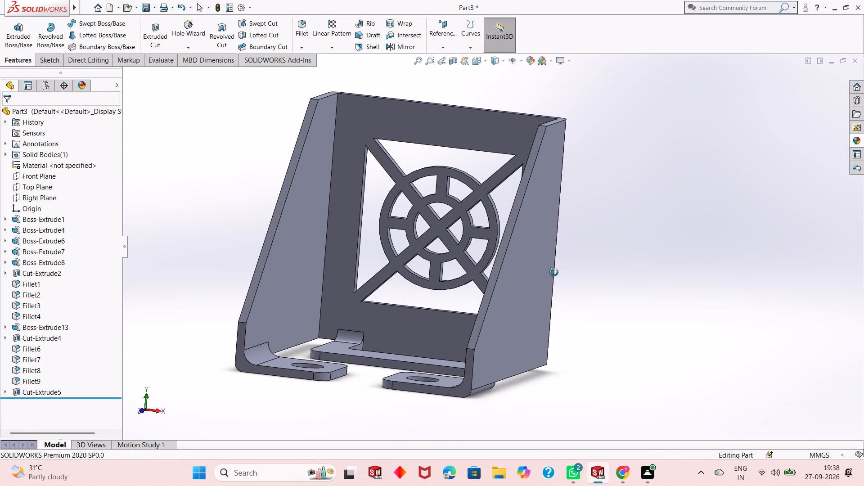
middle_click_drag(554, 272, 551, 272)
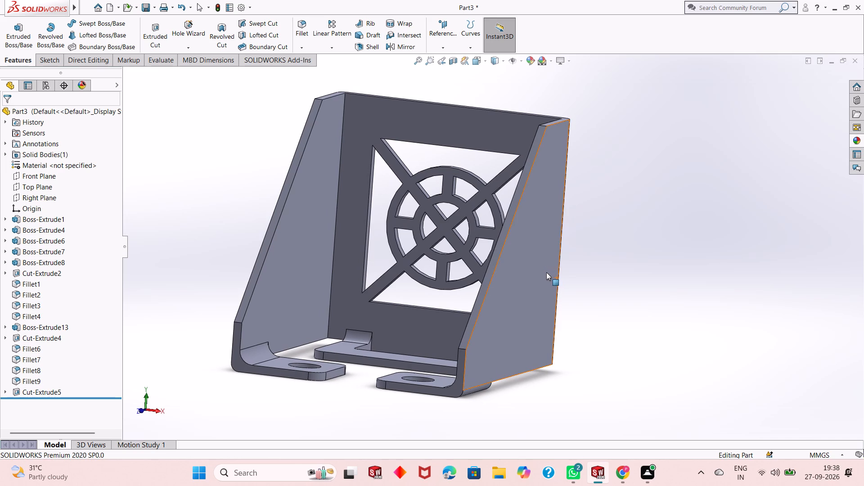
scroll(390, 189, "down", 2)
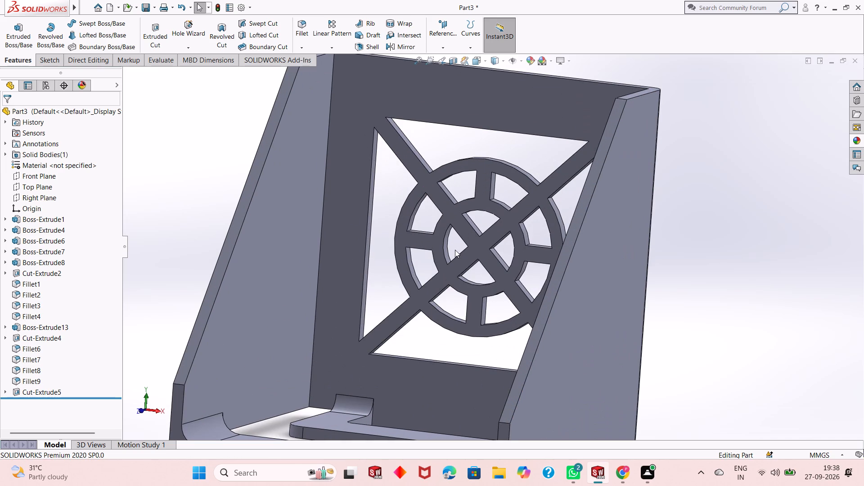
scroll(455, 250, "up", 2)
middle_click_drag(650, 314, 506, 263)
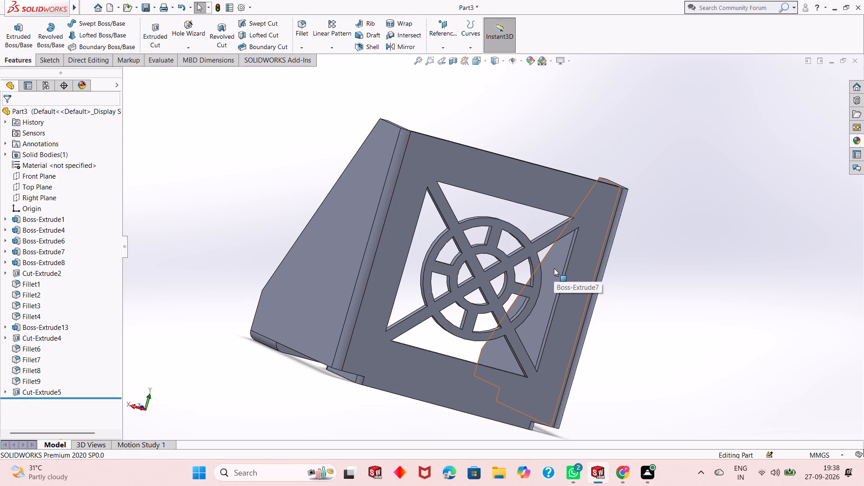
scroll(513, 251, "down", 2)
scroll(490, 307, "up", 2)
middle_click_drag(490, 308, 517, 283)
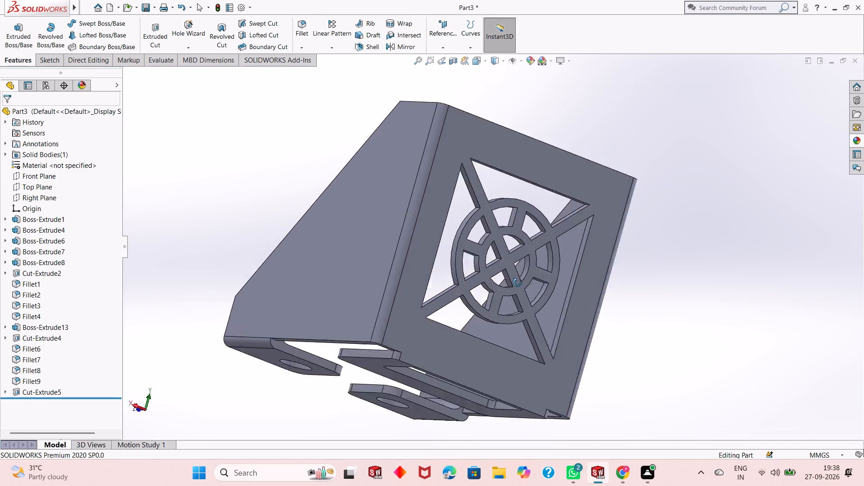
middle_click_drag(517, 283, 627, 366)
scroll(525, 355, "up", 2)
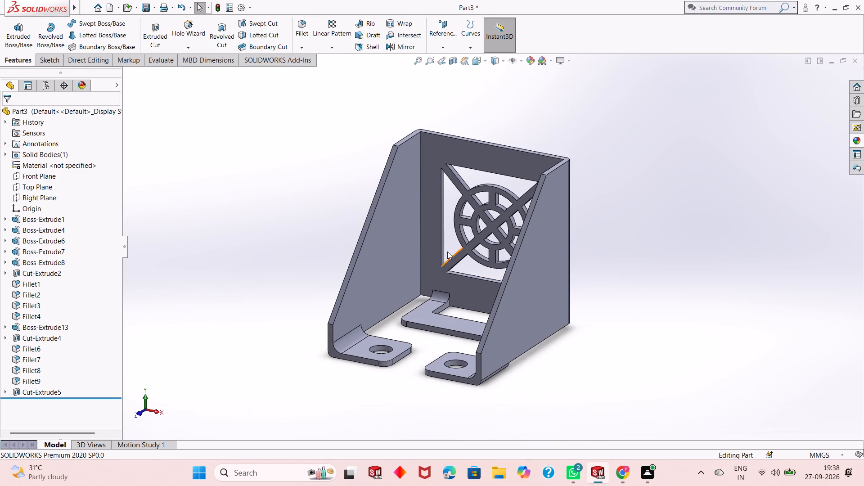
scroll(447, 252, "down", 1)
scroll(464, 294, "up", 1)
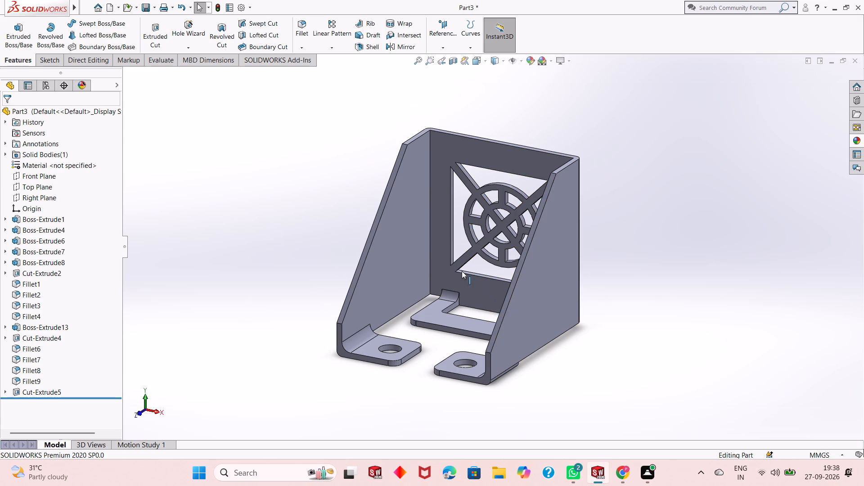
scroll(458, 238, "down", 1)
scroll(458, 238, "up", 1)
scroll(442, 229, "down", 1)
scroll(469, 264, "up", 1)
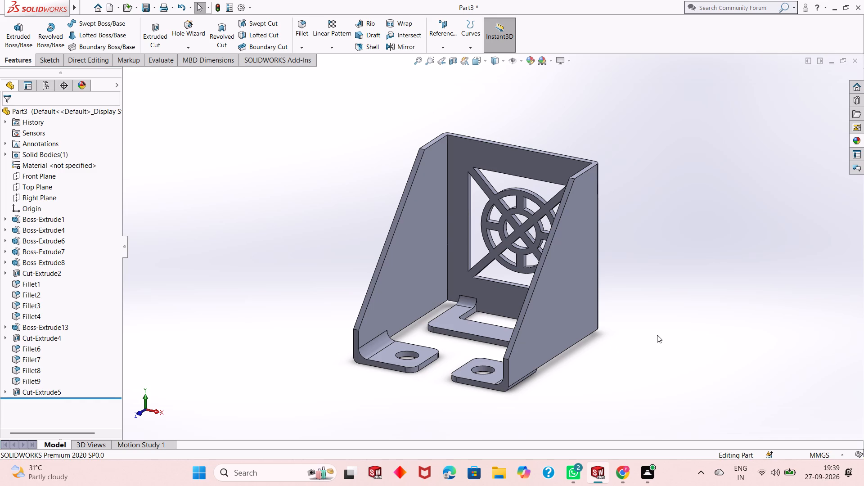
Fillet the inner vertical corner between the ring-pattern plate and the left side wall with a 3 mm radius.
left_click(305, 30)
left_click(447, 188)
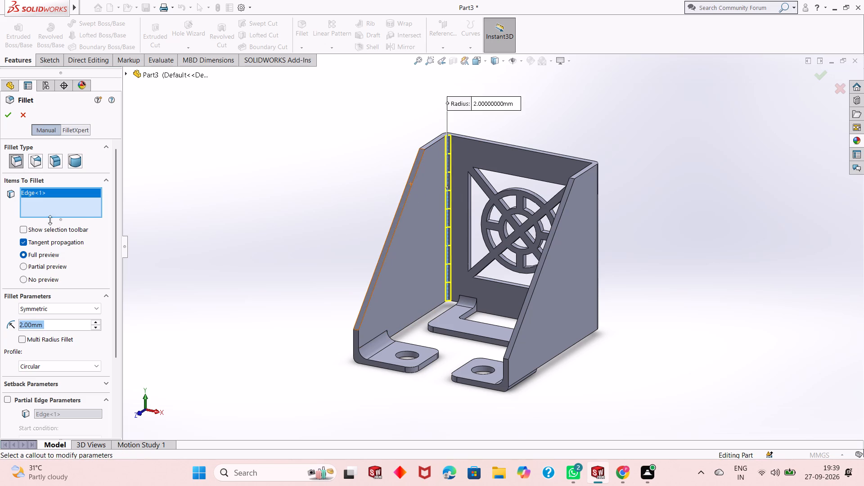
key("3")
key("Return")
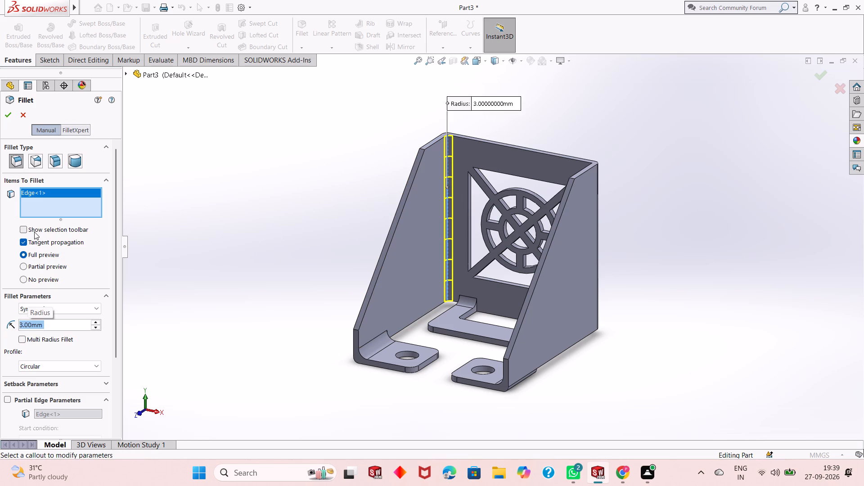
left_click(7, 114)
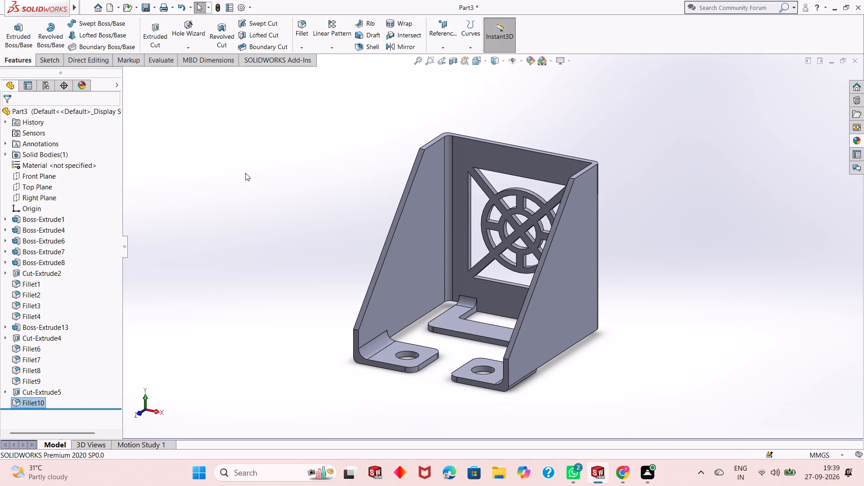
middle_click_drag(547, 246, 536, 259)
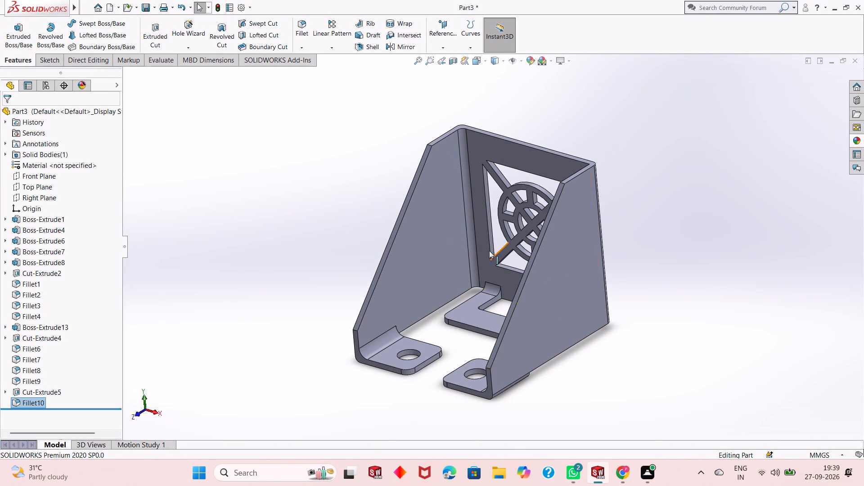
key("Escape")
key("Escape")
key("Escape")
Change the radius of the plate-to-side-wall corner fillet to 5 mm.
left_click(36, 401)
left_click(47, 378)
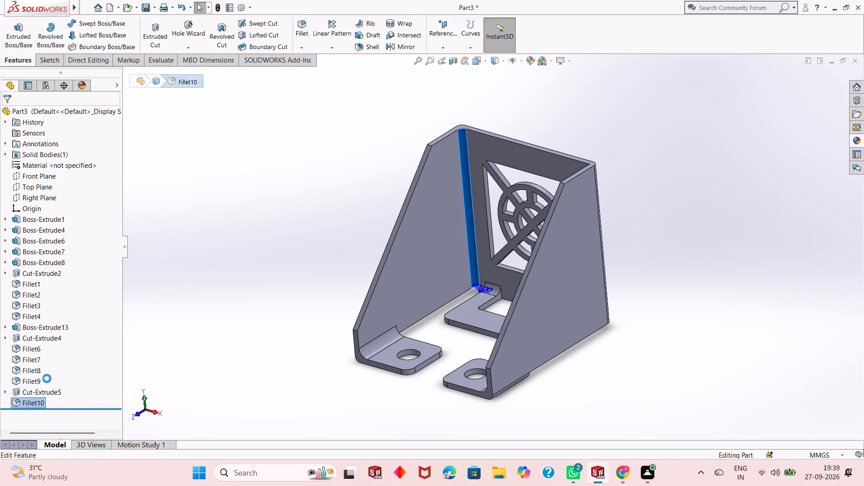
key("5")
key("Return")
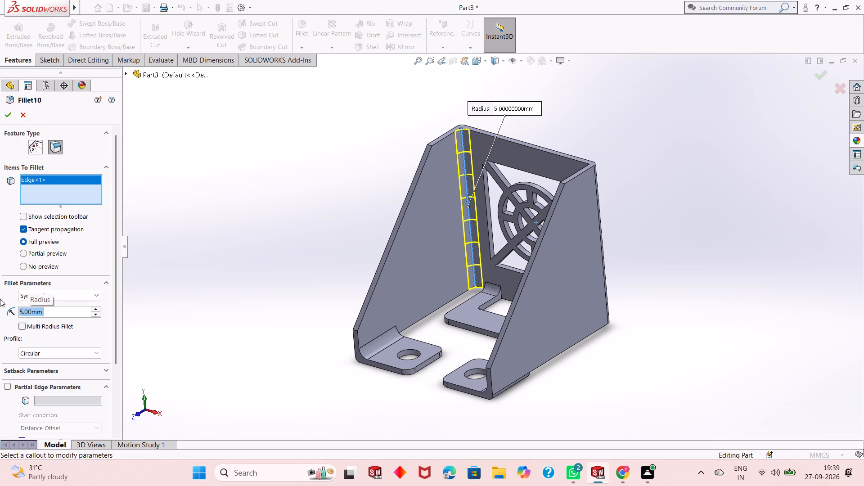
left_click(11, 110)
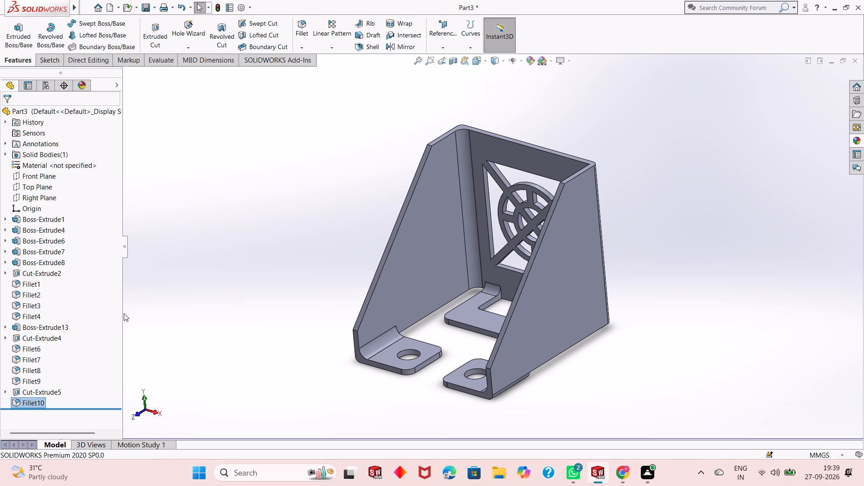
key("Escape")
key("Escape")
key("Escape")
Set the corner fillet's radius to 3 mm and add the inner vertical edge at the opposite side wall.
left_click(40, 402)
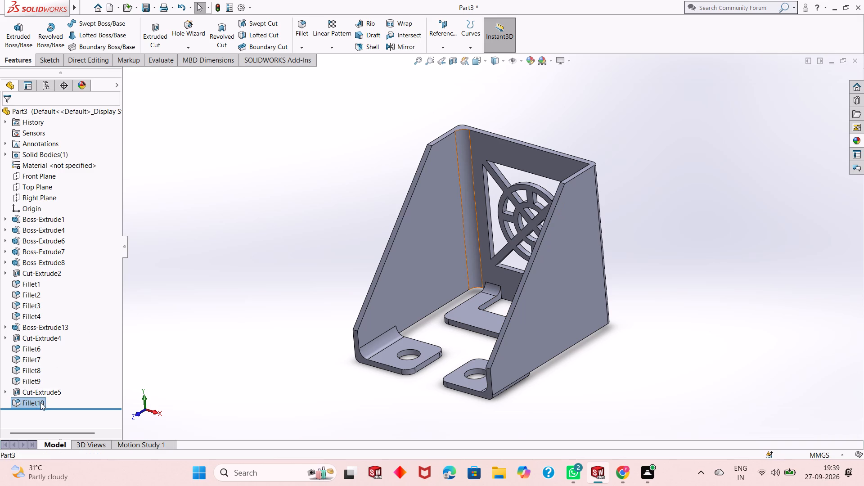
left_click(45, 376)
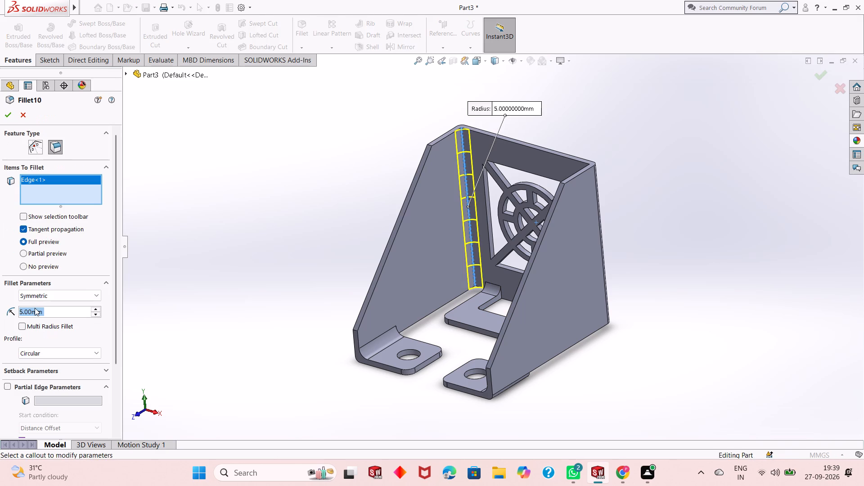
key("3")
key("Return")
middle_click_drag(329, 278, 329, 278)
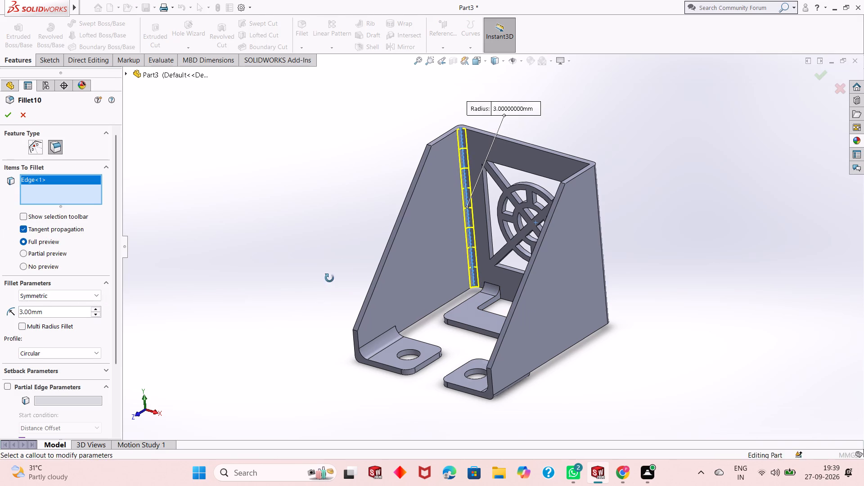
middle_click_drag(329, 278, 405, 306)
left_click(520, 153)
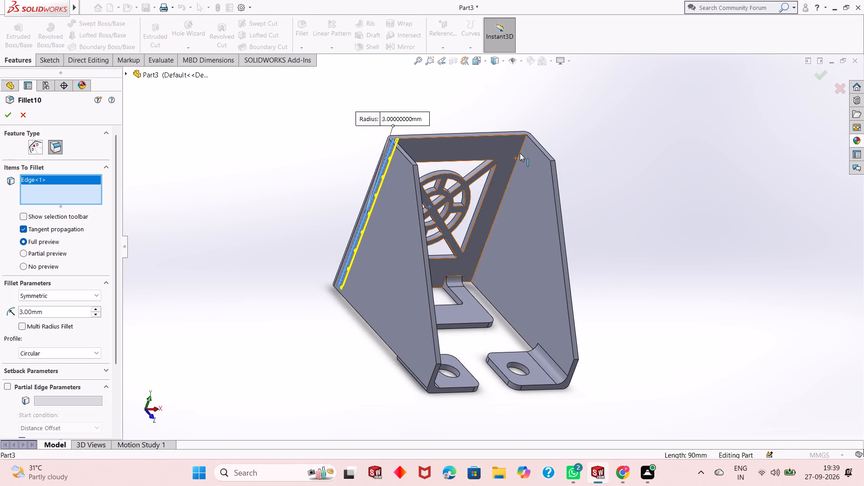
left_click(6, 113)
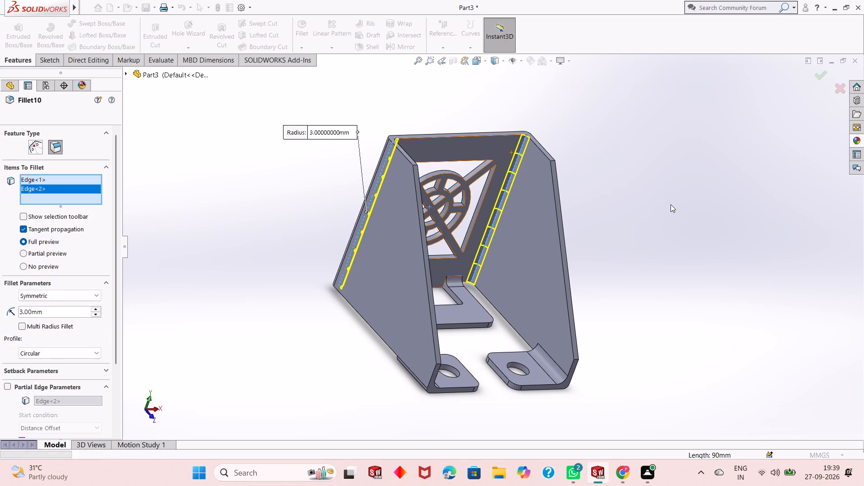
Start a sketch on the inner face of the ring-pattern plate.
middle_click_drag(621, 256, 574, 216)
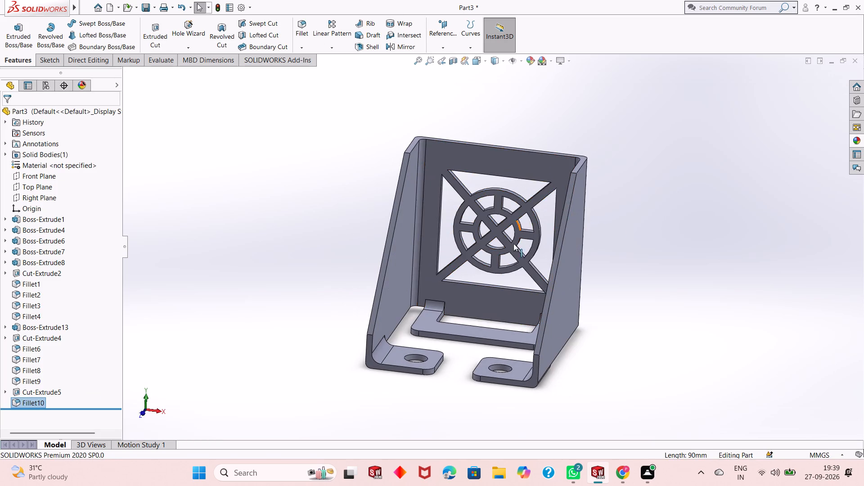
middle_click_drag(513, 277, 487, 291)
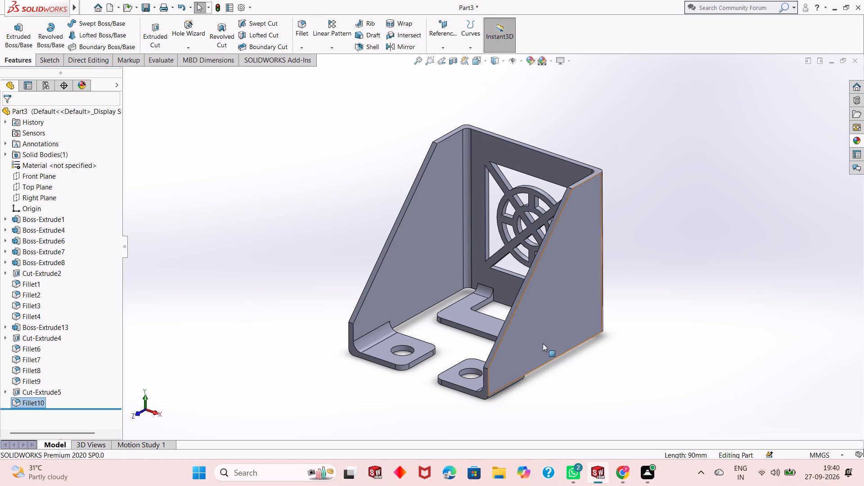
scroll(534, 337, "down", 3)
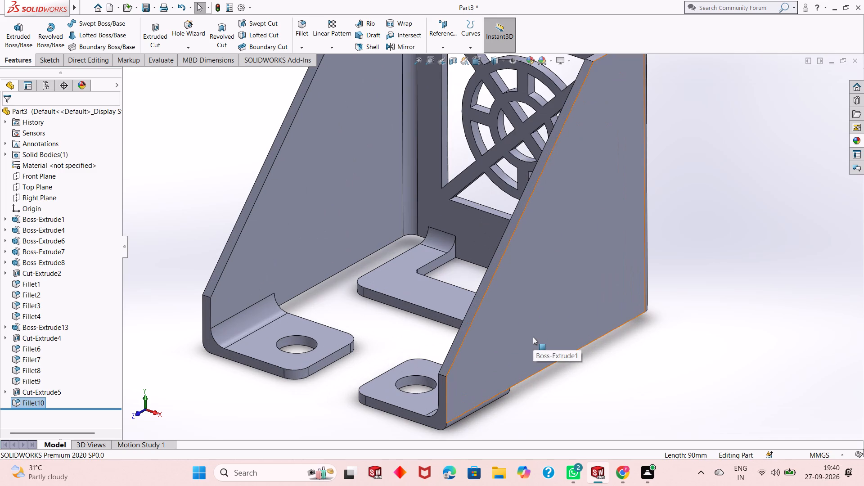
middle_click_drag(461, 267, 460, 267)
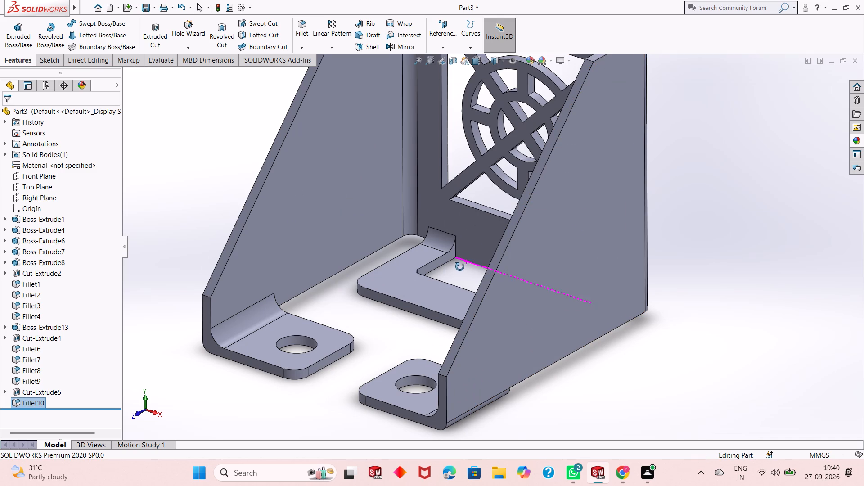
middle_click_drag(460, 267, 385, 248)
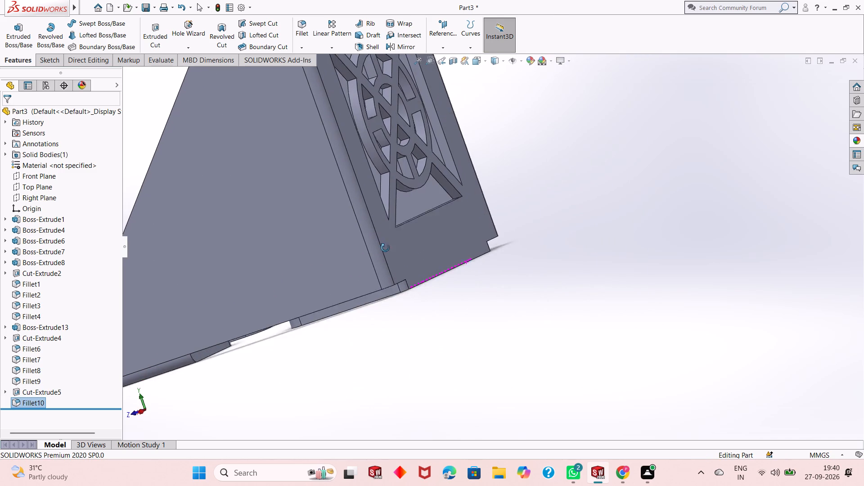
middle_click_drag(385, 248, 447, 202)
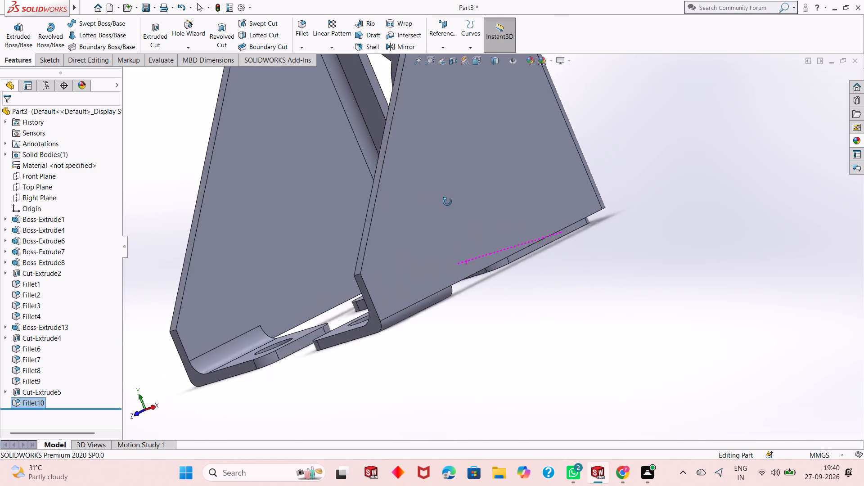
middle_click_drag(447, 202, 474, 202)
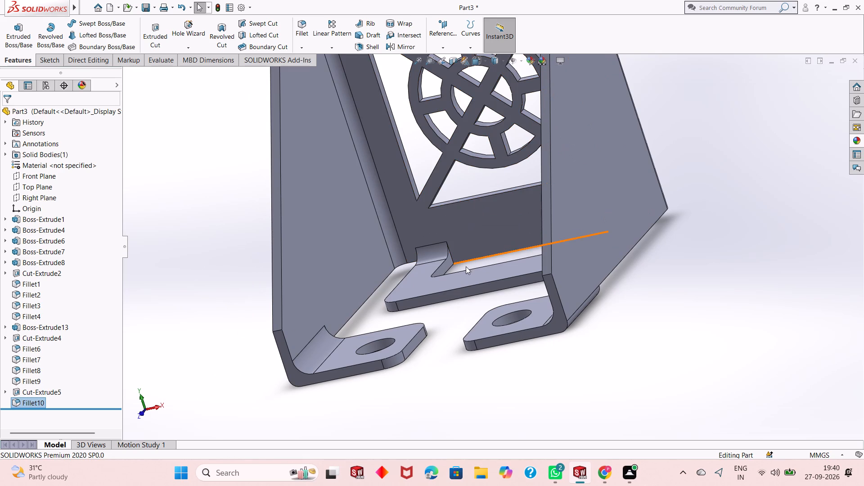
left_click(492, 243)
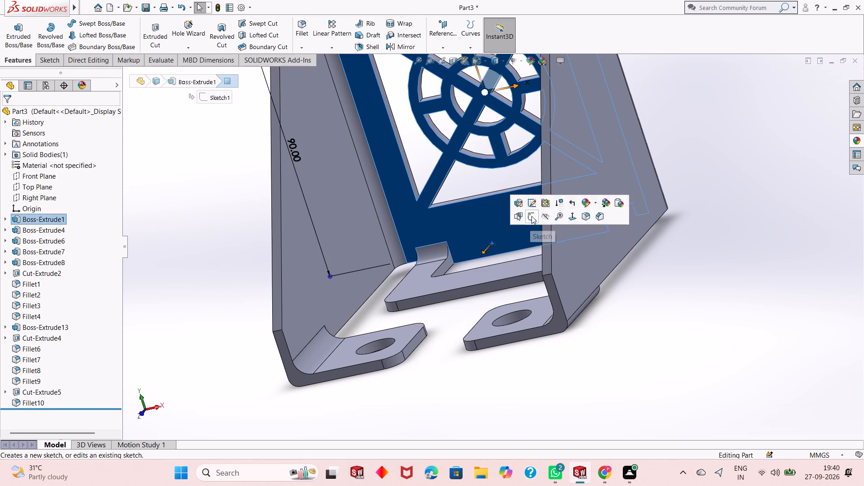
left_click(532, 216)
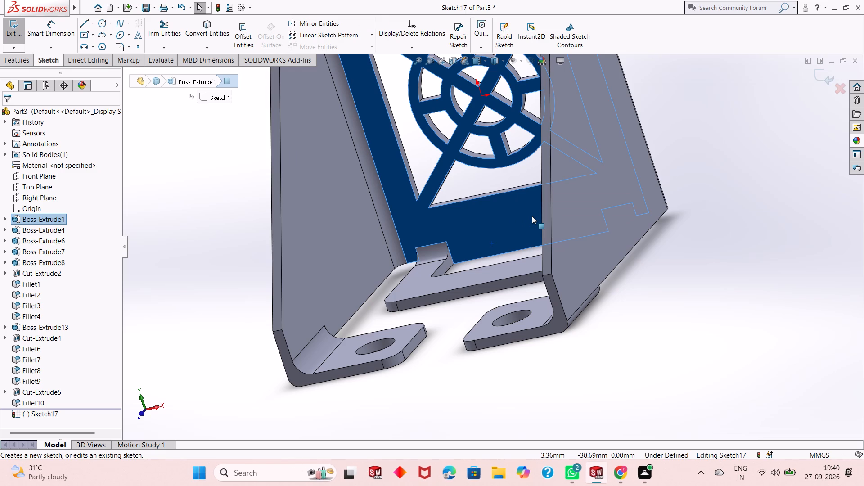
key("ctrl+8")
key("Escape")
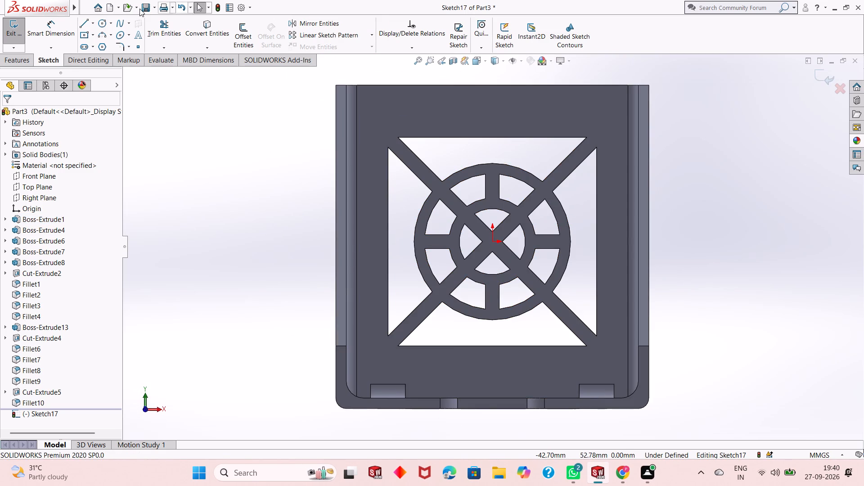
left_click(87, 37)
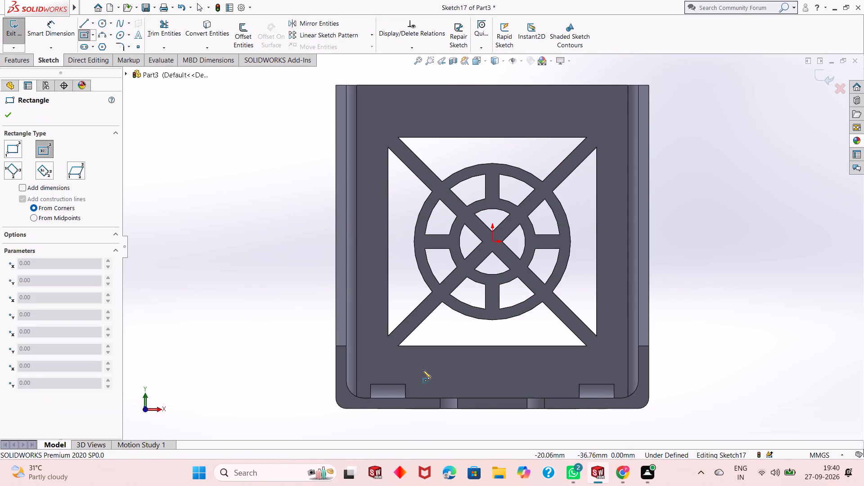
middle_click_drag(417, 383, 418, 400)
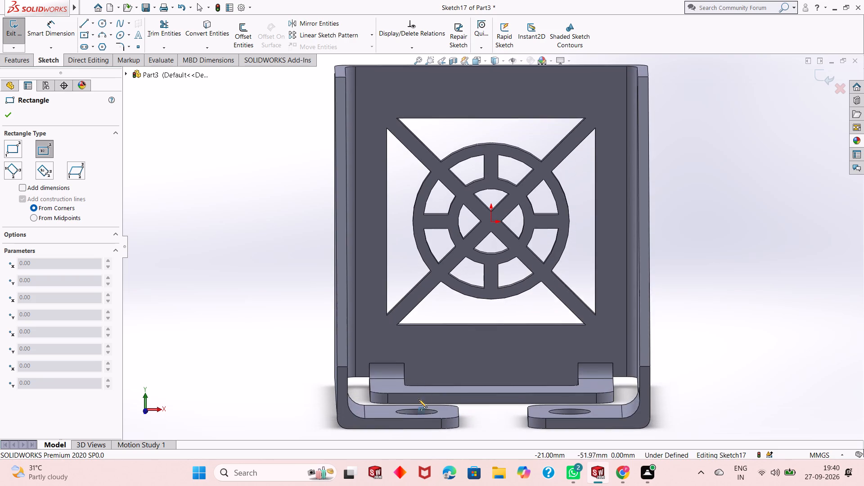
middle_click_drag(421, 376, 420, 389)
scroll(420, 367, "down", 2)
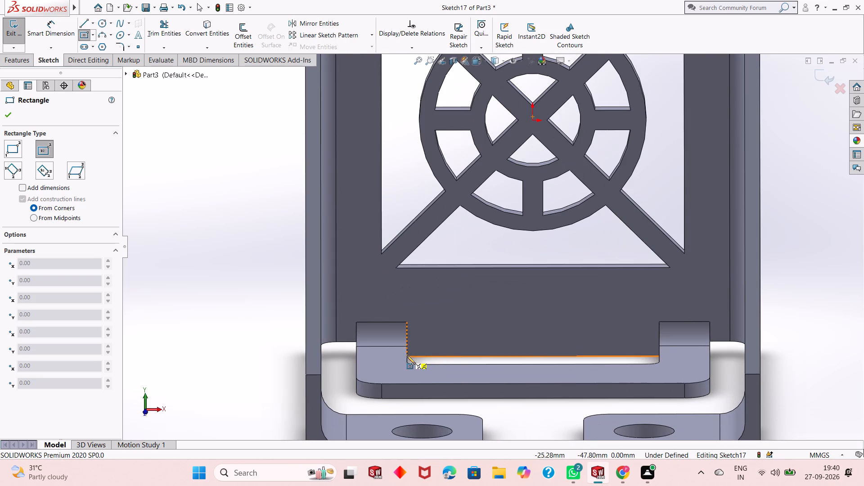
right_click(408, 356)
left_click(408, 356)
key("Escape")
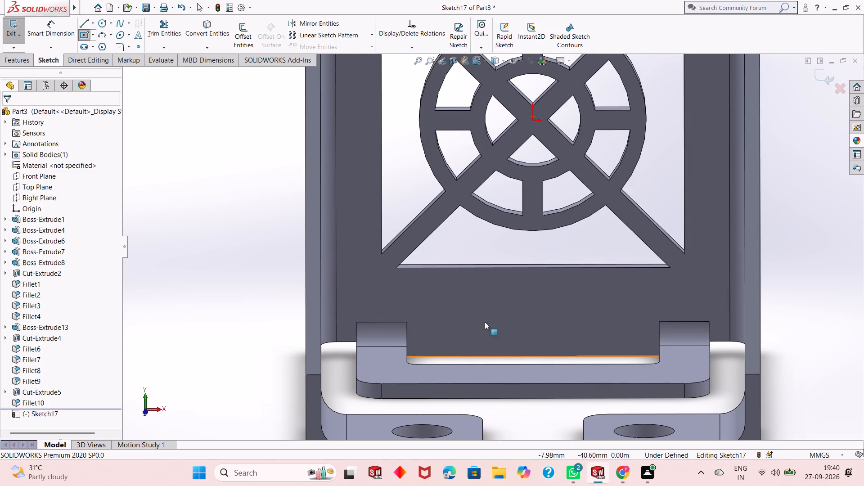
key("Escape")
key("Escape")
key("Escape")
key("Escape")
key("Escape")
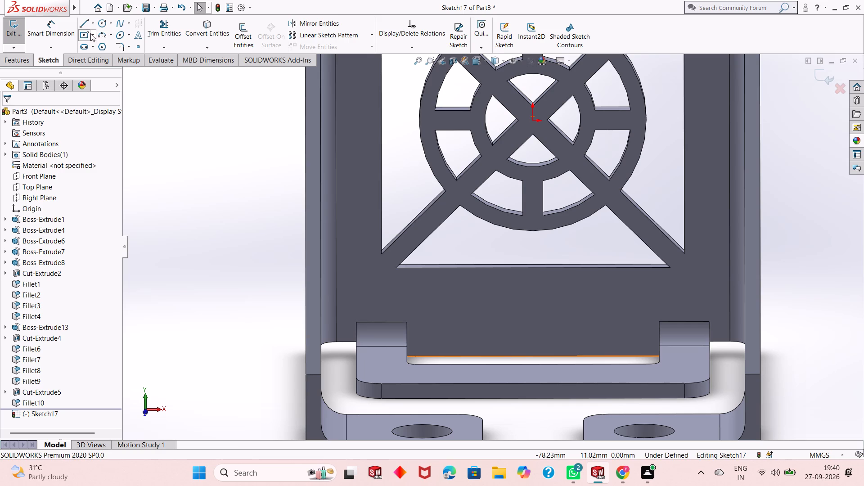
Sketch a corner rectangle 50 mm wide and about 2.9 mm high along the plate's bottom edge, between the flange's two bends.
left_click(92, 33)
left_click(104, 49)
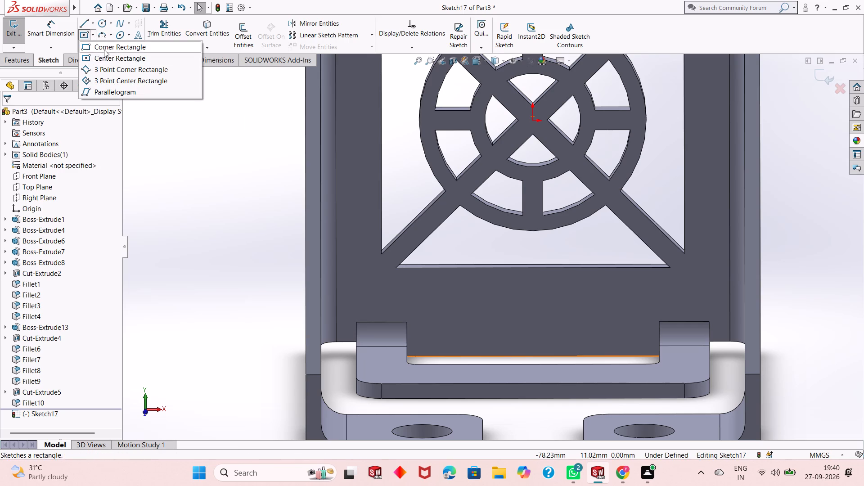
left_click(407, 356)
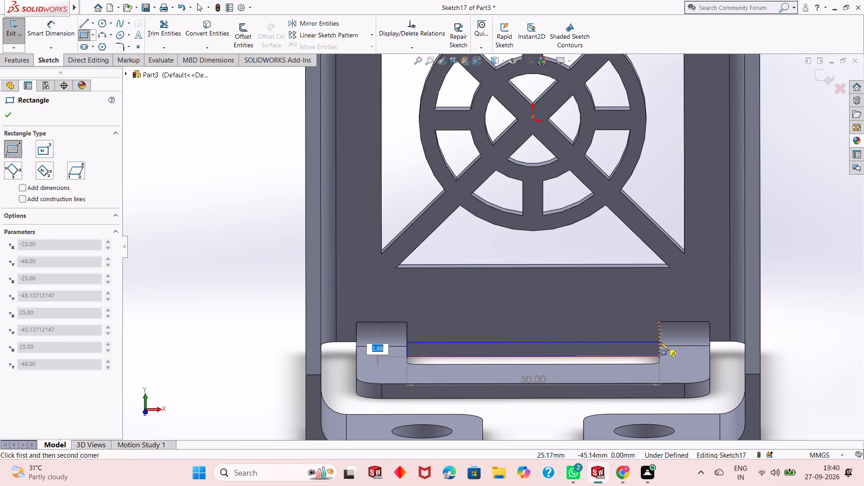
left_click(660, 342)
key("Escape")
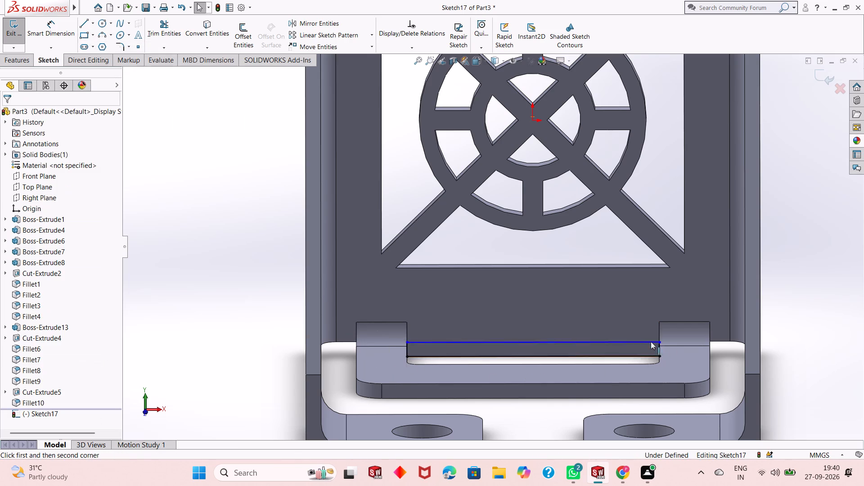
key("Escape")
key("Escape")
key("Escape")
Dimension the height of the rectangle along the plate's bottom edge as 3 mm.
left_click(65, 30)
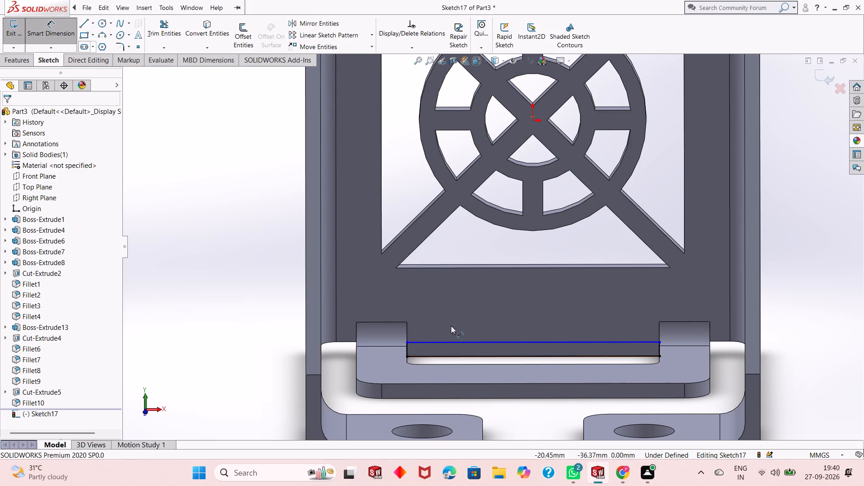
left_click(407, 351)
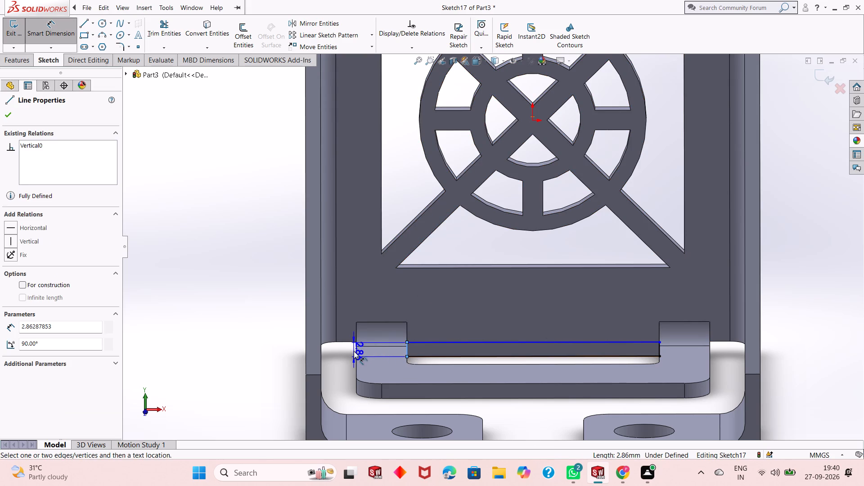
left_click(343, 351)
key("3")
key("Return")
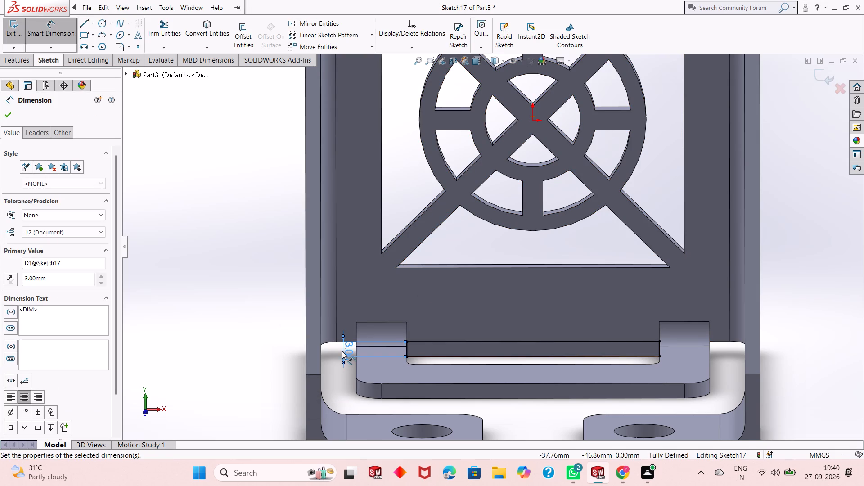
left_click(3, 112)
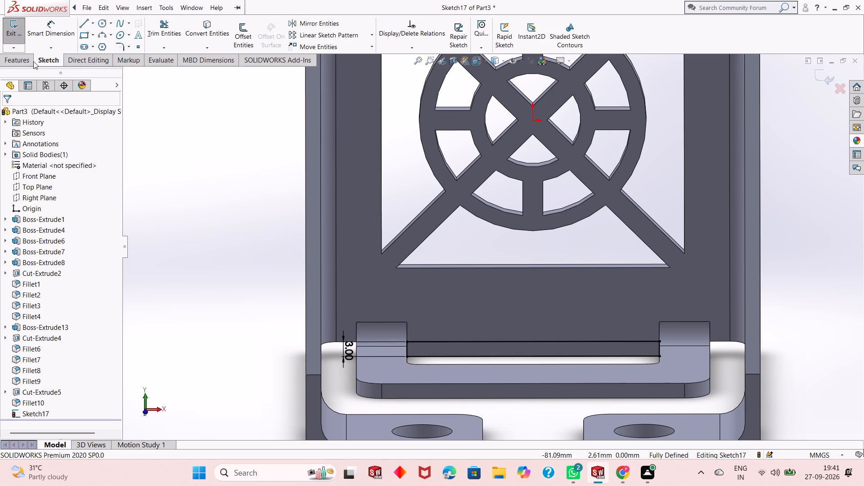
Cut-extrude the rectangle between the flange's bends with a blind depth of 40 mm.
left_click(31, 61)
left_click(144, 38)
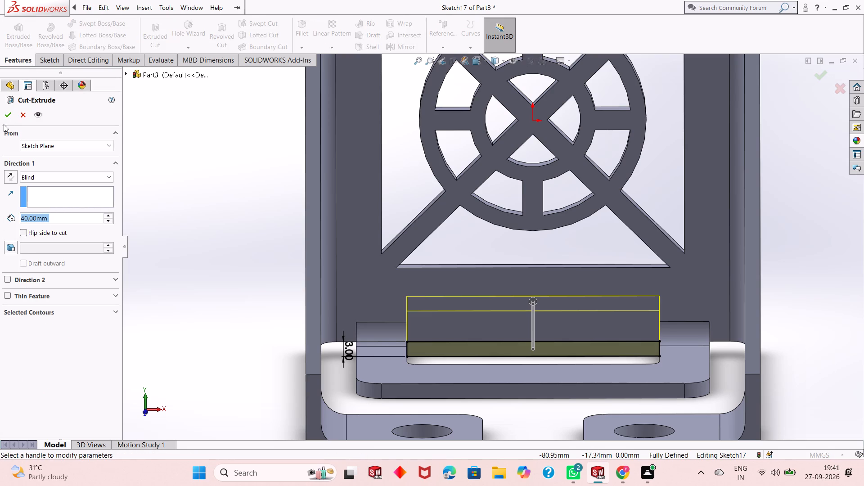
left_click(7, 115)
left_click(230, 328)
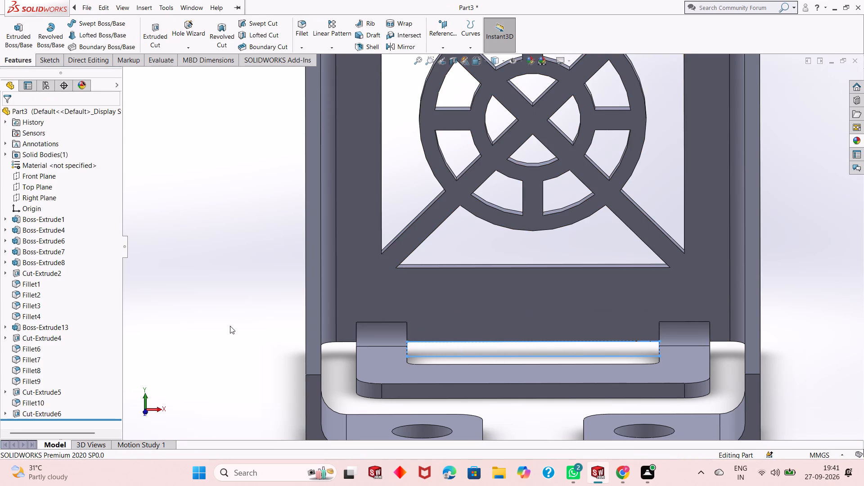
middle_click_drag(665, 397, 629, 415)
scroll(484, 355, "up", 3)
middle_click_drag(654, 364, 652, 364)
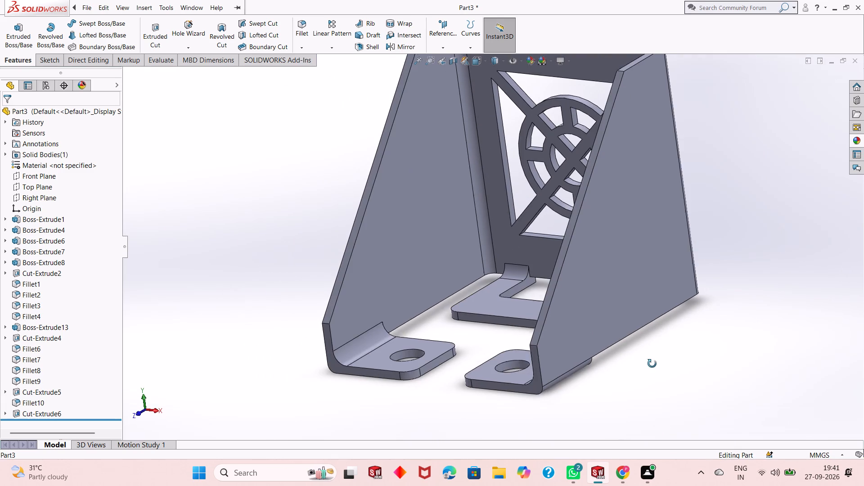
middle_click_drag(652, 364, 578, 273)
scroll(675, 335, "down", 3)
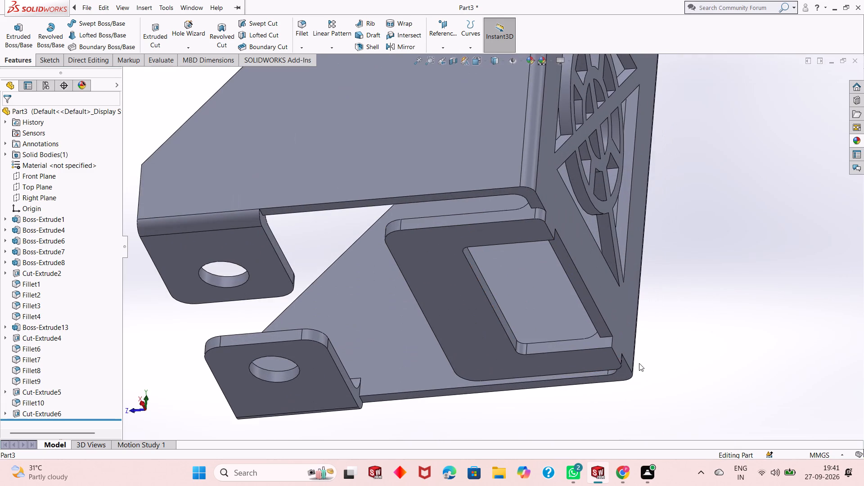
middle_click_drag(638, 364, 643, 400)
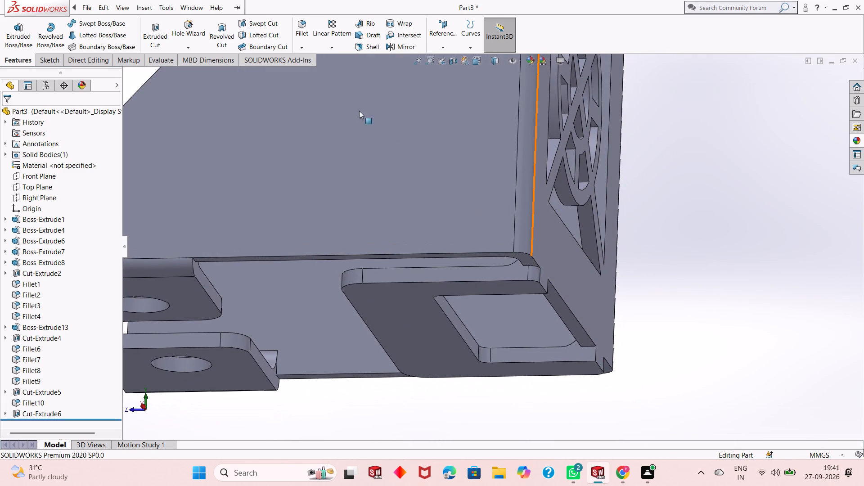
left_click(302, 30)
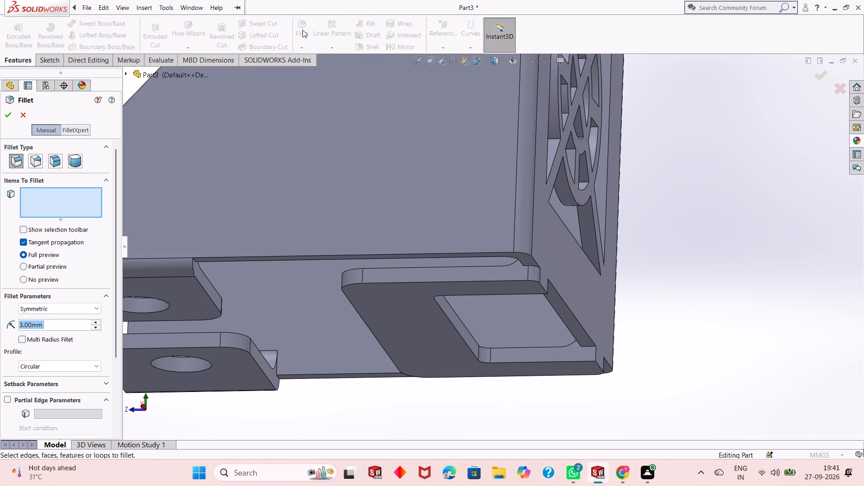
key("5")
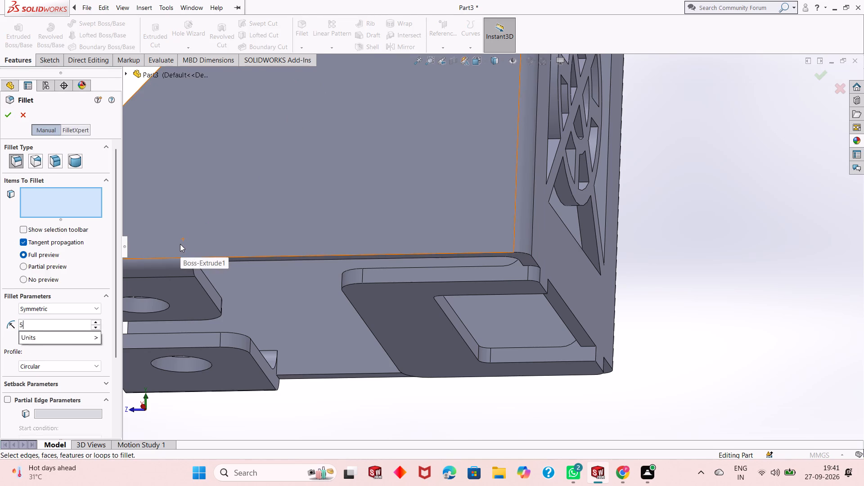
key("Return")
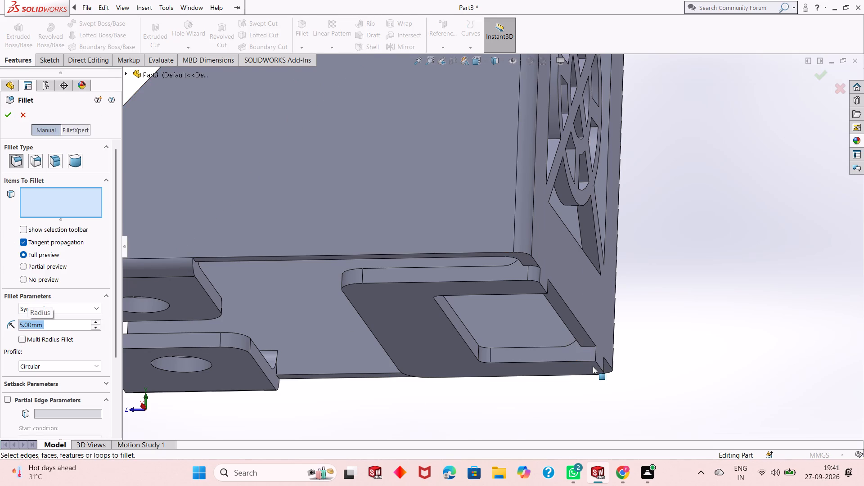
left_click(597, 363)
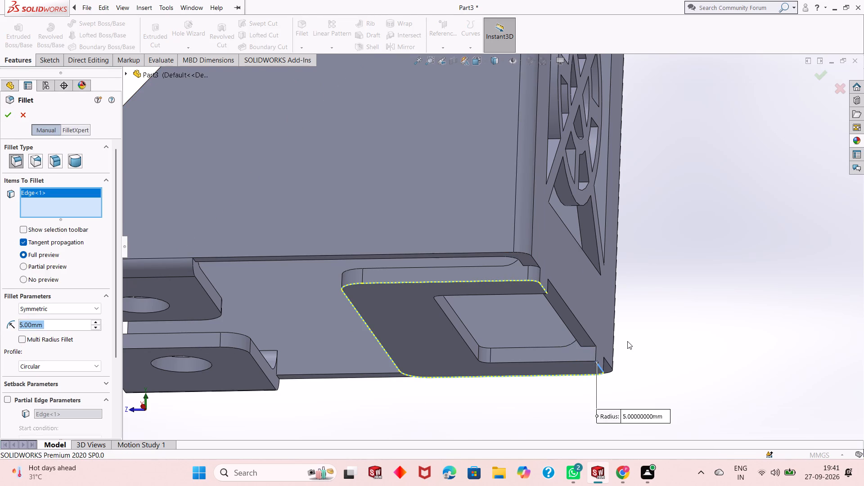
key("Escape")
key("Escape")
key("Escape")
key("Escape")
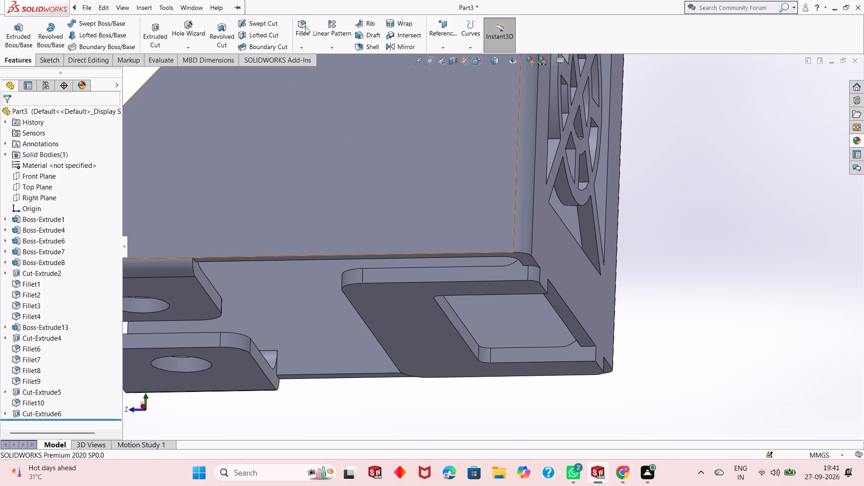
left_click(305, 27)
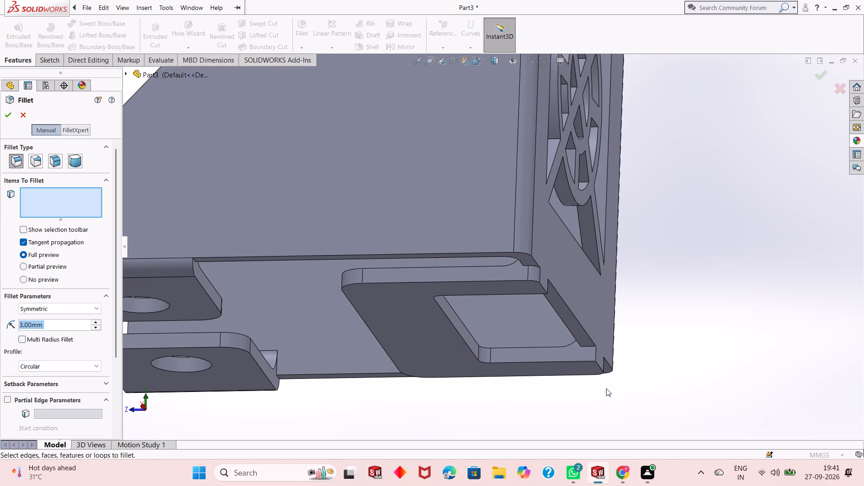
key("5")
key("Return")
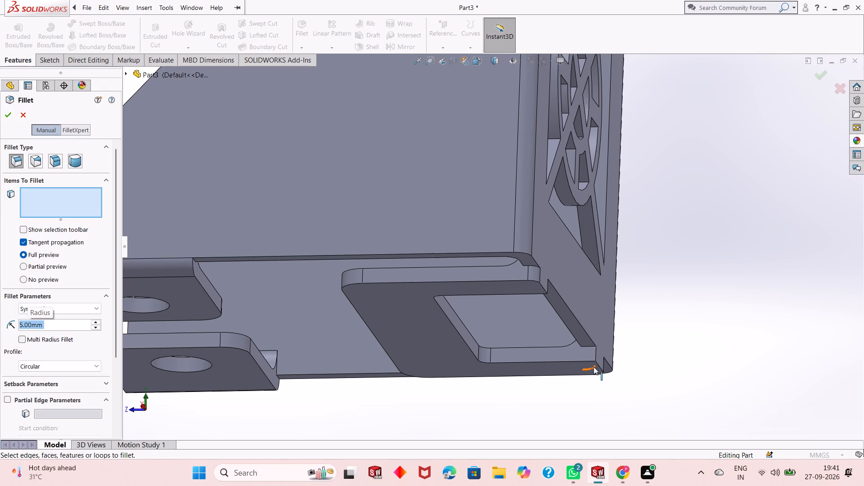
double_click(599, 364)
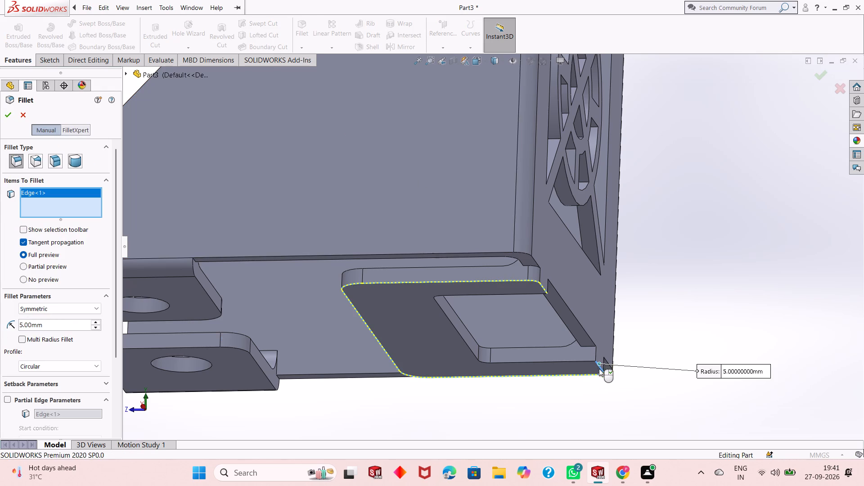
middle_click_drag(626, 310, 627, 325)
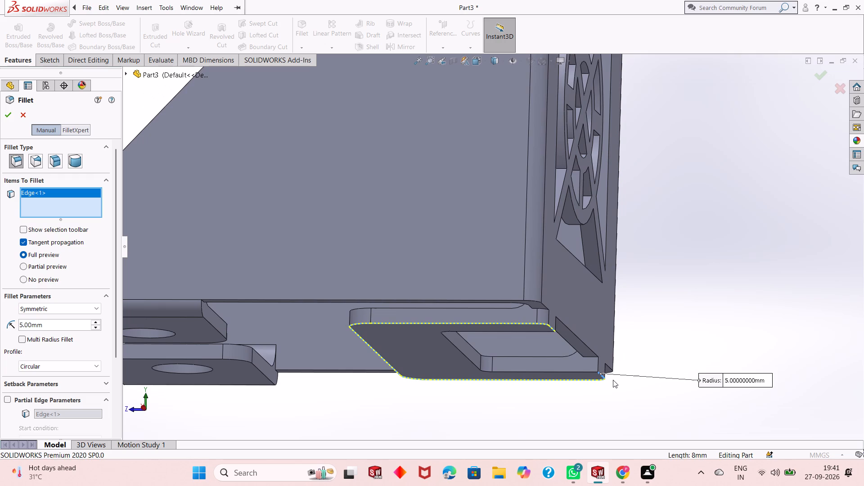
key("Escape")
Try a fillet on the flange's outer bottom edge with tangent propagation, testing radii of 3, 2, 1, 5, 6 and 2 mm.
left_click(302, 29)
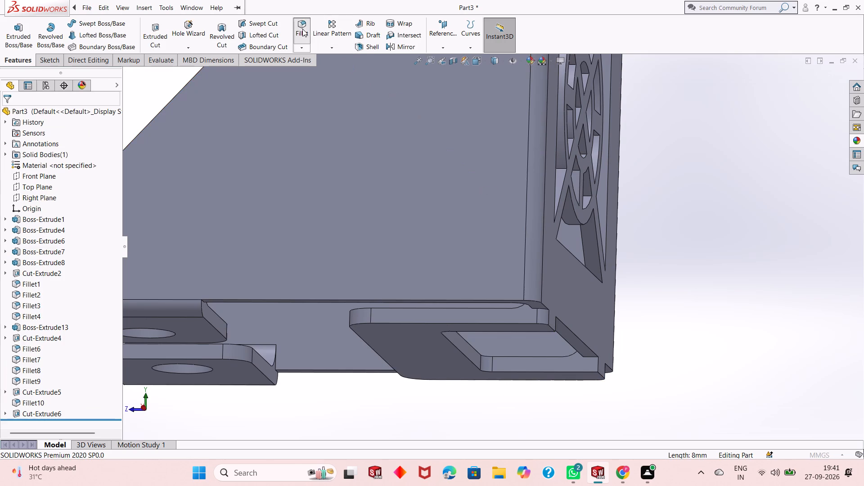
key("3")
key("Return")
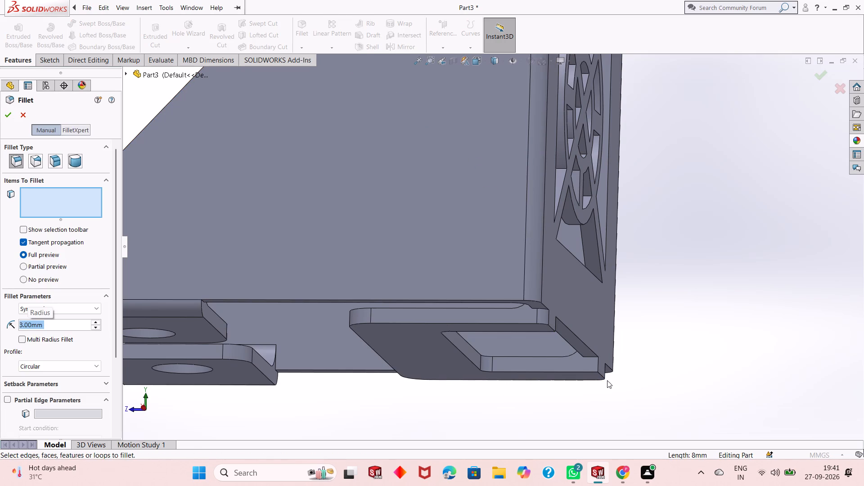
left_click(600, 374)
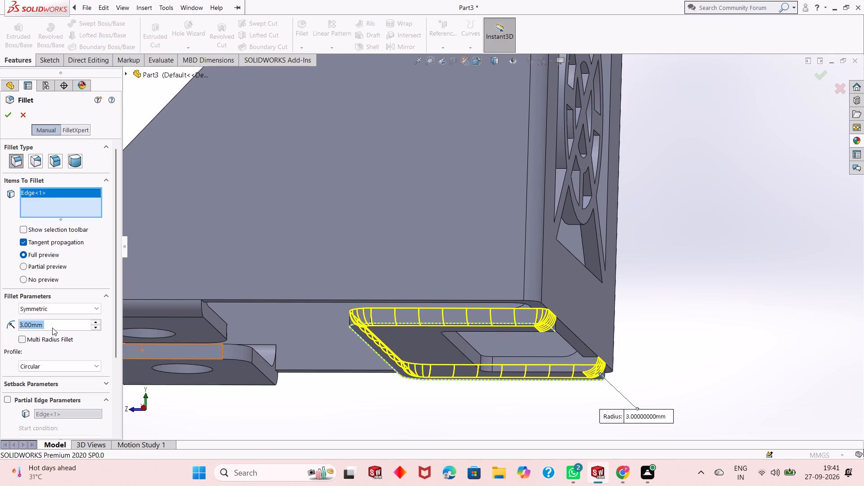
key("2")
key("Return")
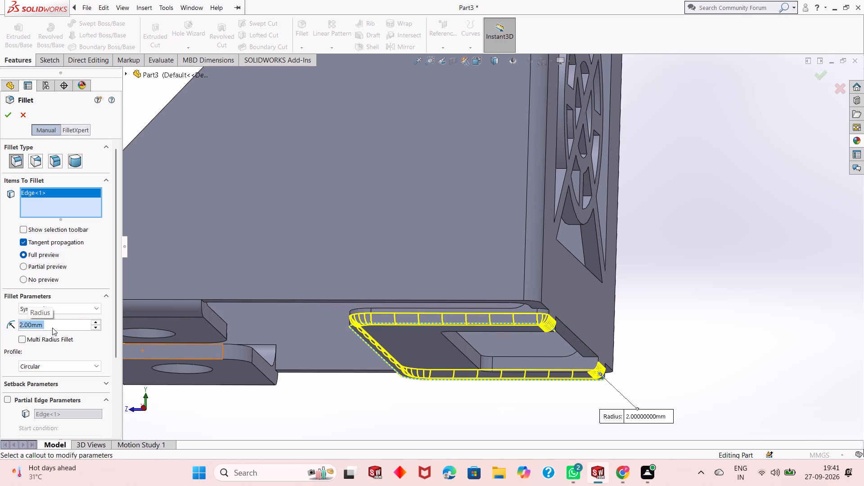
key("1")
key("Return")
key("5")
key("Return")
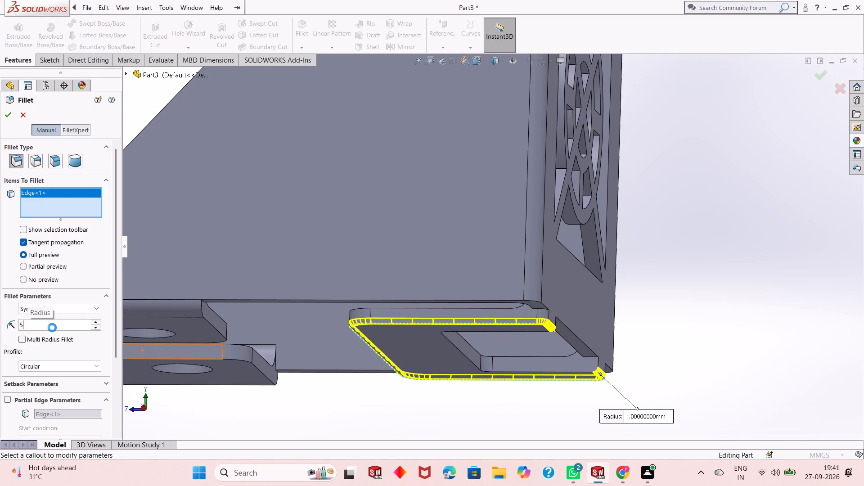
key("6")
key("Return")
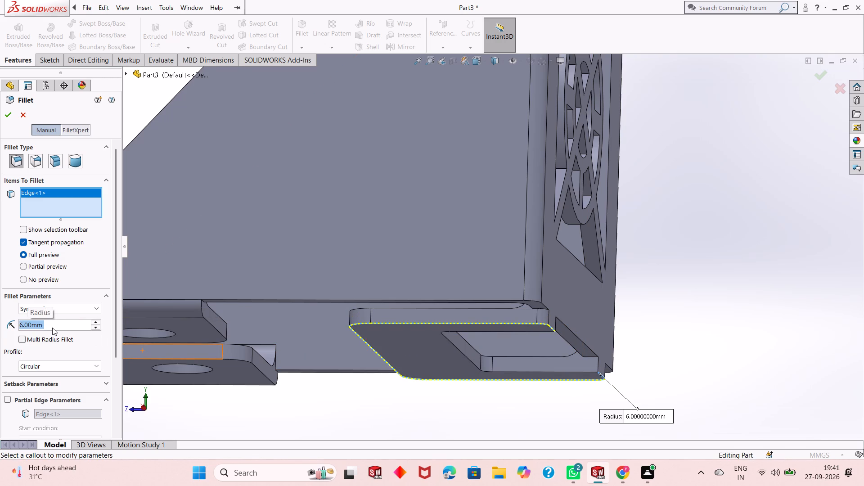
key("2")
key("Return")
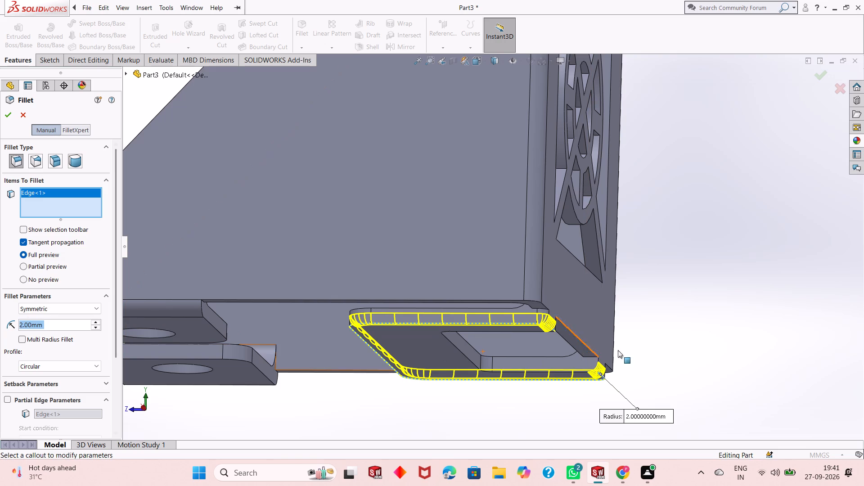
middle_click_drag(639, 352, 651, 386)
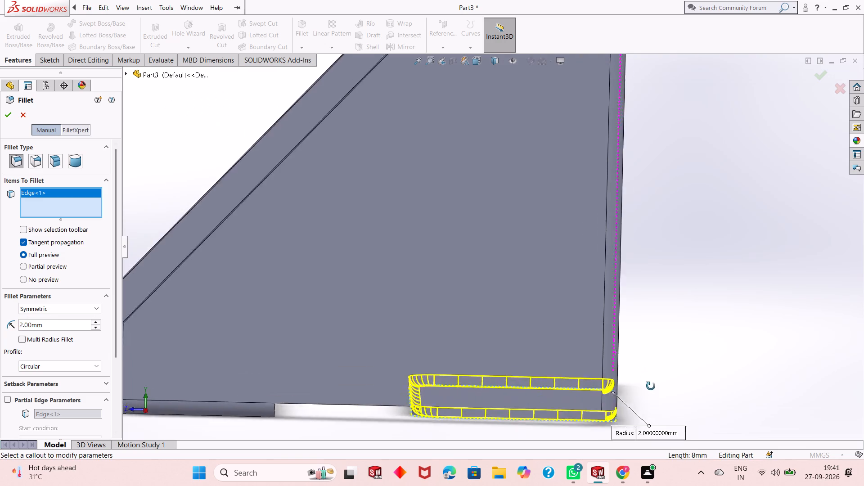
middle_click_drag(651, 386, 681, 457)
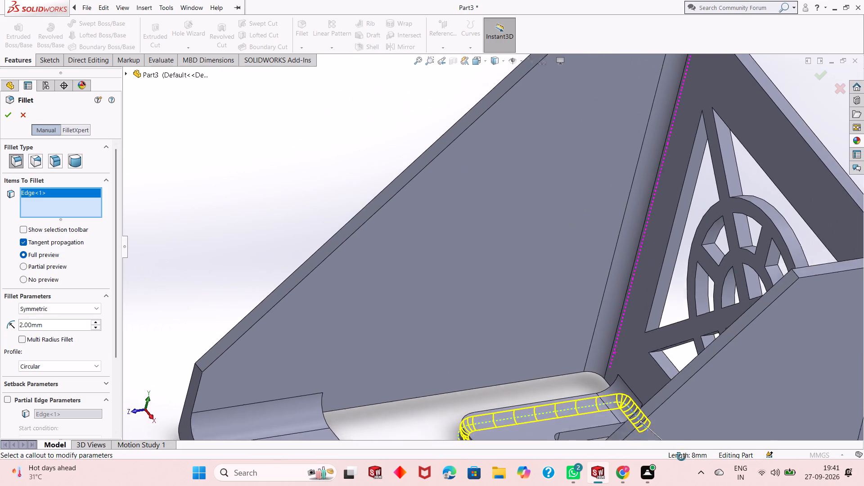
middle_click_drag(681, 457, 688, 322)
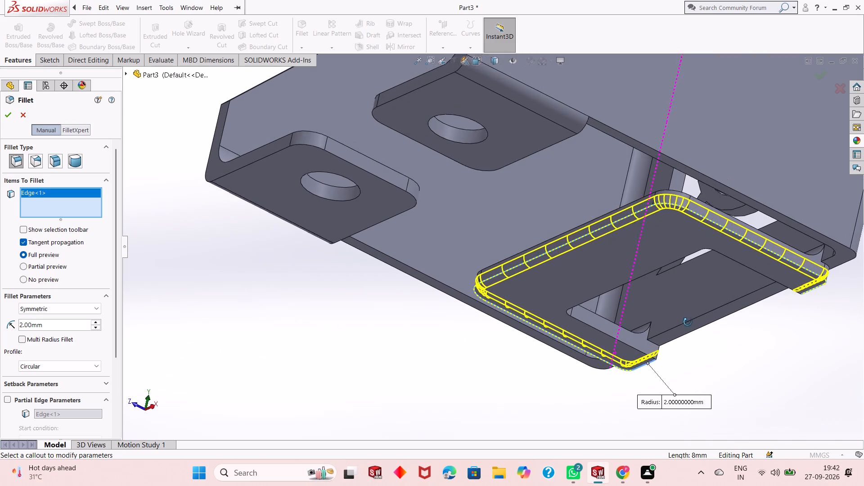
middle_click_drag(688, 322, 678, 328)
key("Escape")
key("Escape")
Fillet the flange's outer bottom edge near the plate with a 3 mm radius and tangent propagation.
middle_click_drag(661, 369, 661, 370)
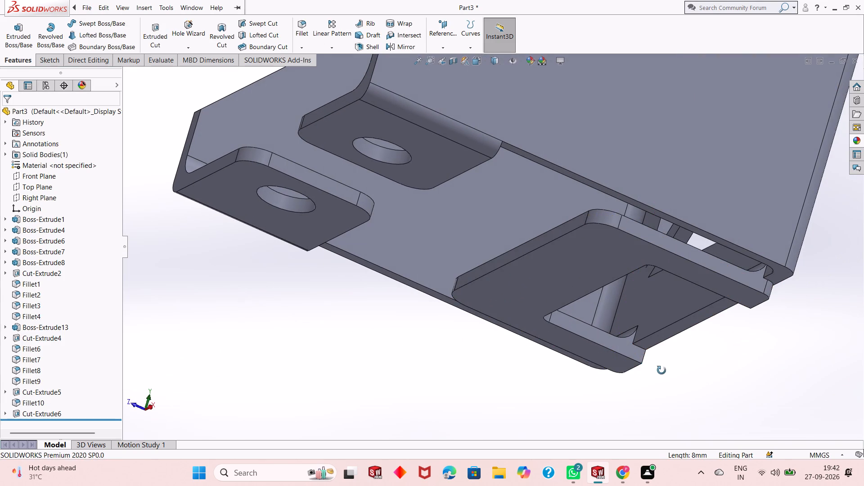
middle_click_drag(661, 370, 650, 375)
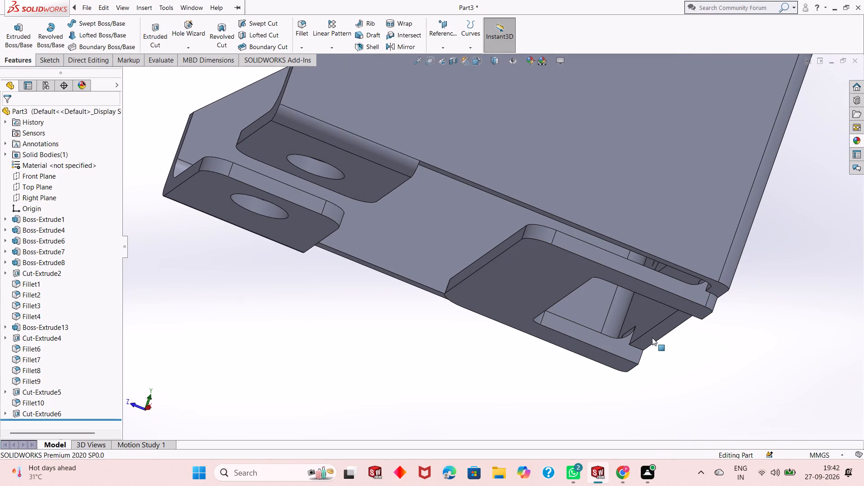
middle_click_drag(663, 364, 644, 360)
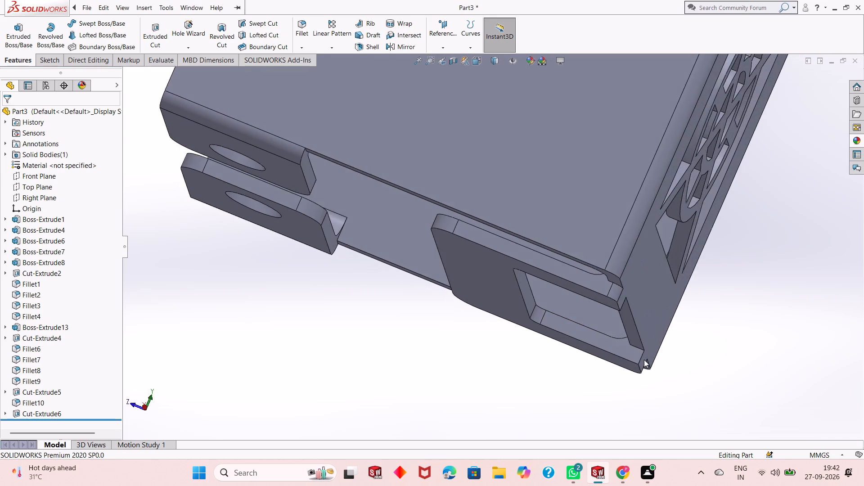
scroll(644, 360, "down", 3)
left_click(306, 26)
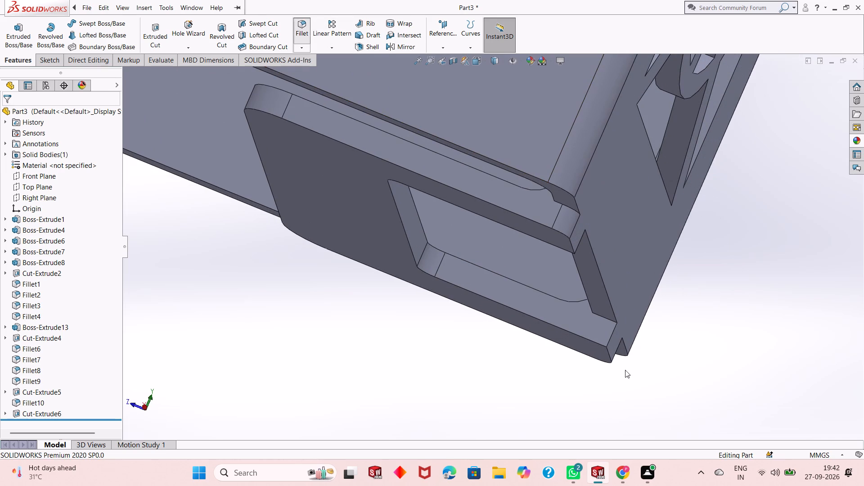
left_click(609, 354)
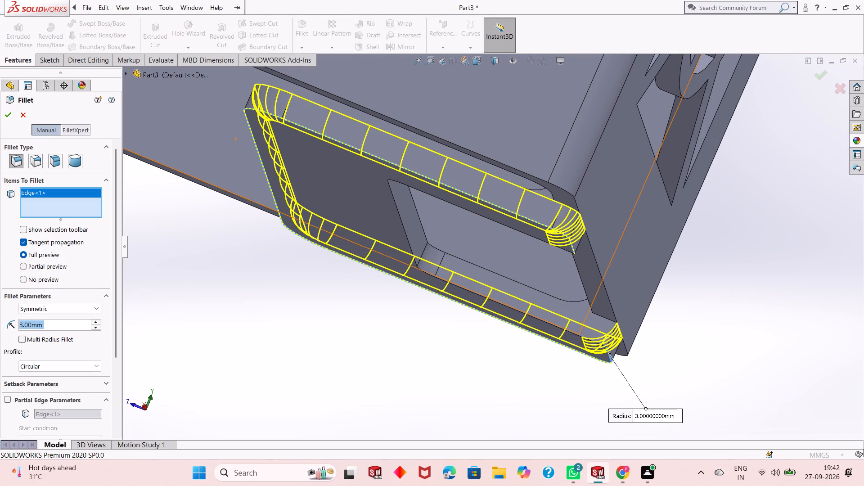
left_click(1, 119)
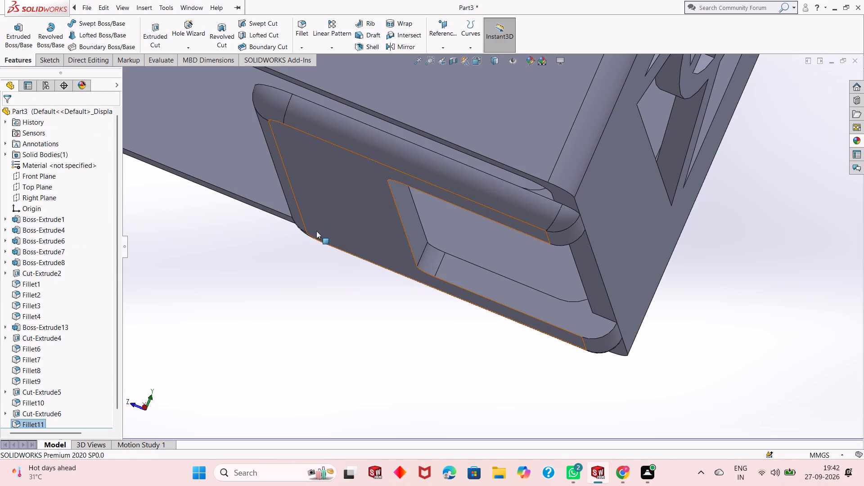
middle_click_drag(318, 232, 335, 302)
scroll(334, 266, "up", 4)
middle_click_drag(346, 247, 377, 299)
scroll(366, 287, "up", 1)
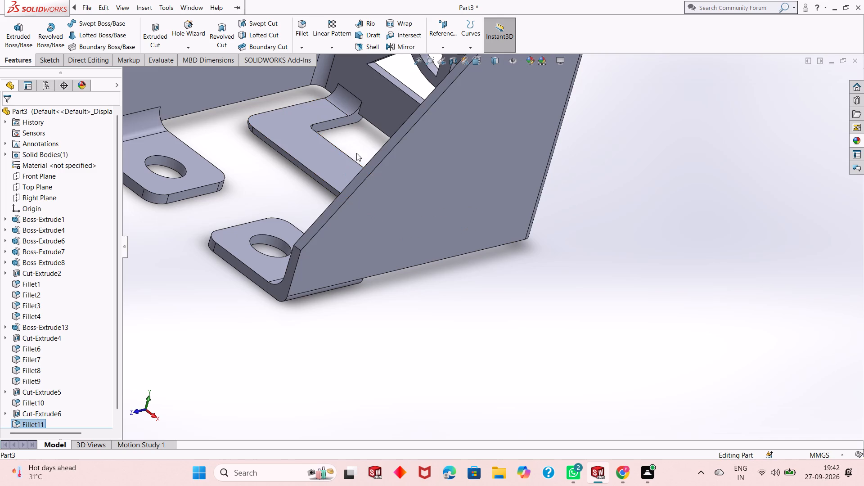
Examine the filleted flange edge, the holed tabs and the whole bracket from several angles.
scroll(362, 147, "up", 1)
scroll(384, 133, "down", 2)
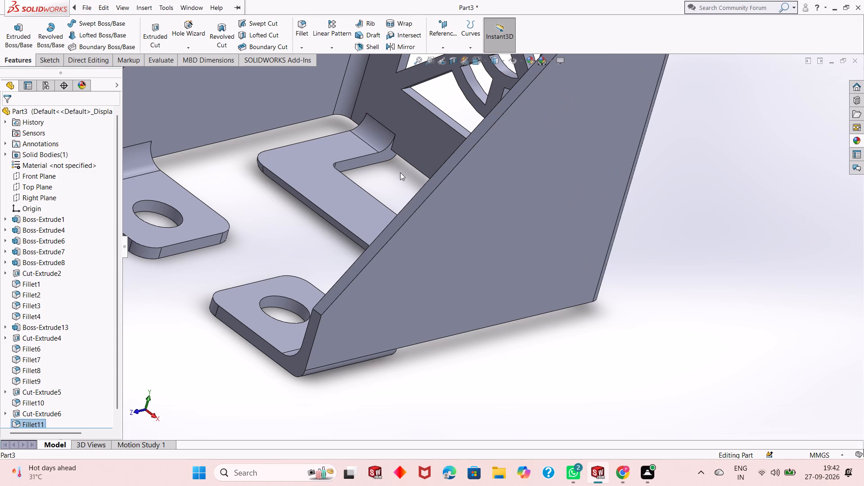
middle_click_drag(397, 218, 382, 197)
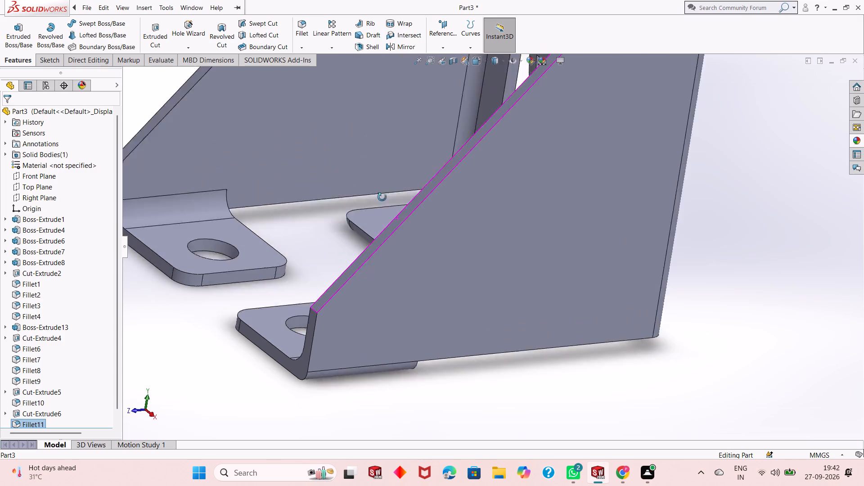
middle_click_drag(382, 197, 418, 200)
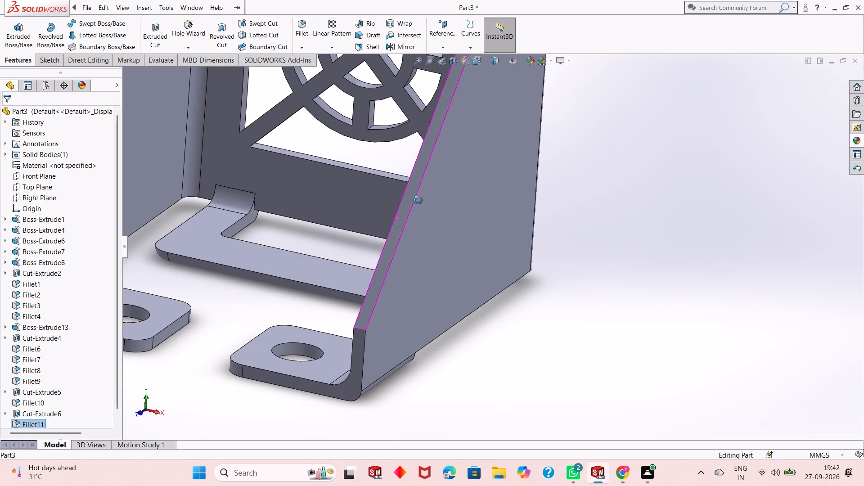
middle_click_drag(418, 200, 418, 201)
scroll(284, 234, "up", 4)
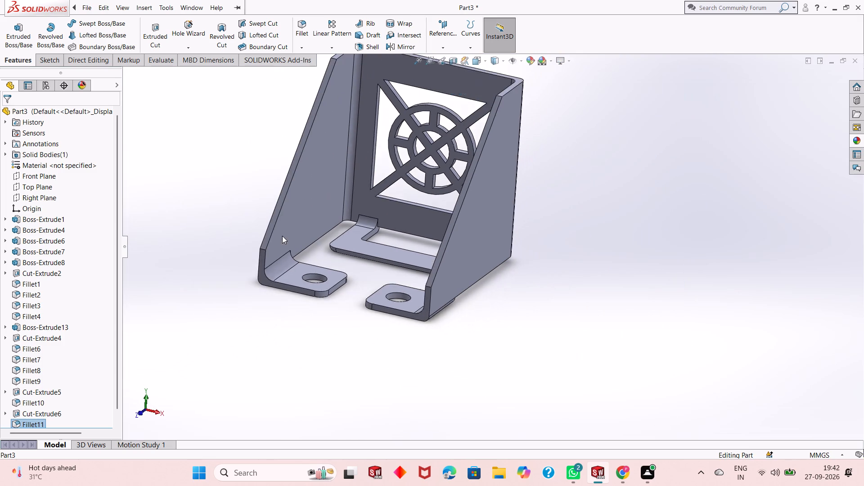
scroll(282, 236, "up", 2)
scroll(463, 160, "down", 2)
middle_click_drag(472, 276, 454, 301)
scroll(401, 226, "down", 2)
scroll(436, 265, "up", 1)
middle_click_drag(457, 265, 463, 253)
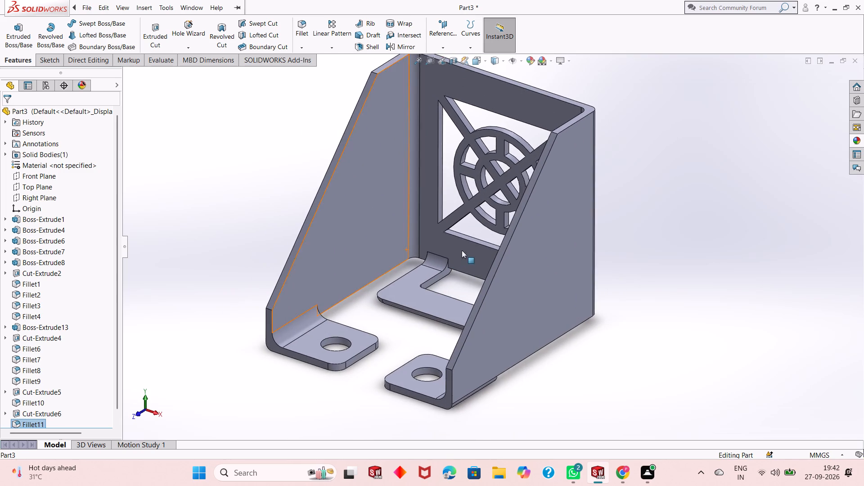
scroll(453, 253, "up", 4)
scroll(453, 243, "down", 2)
scroll(457, 240, "up", 1)
scroll(497, 236, "down", 1)
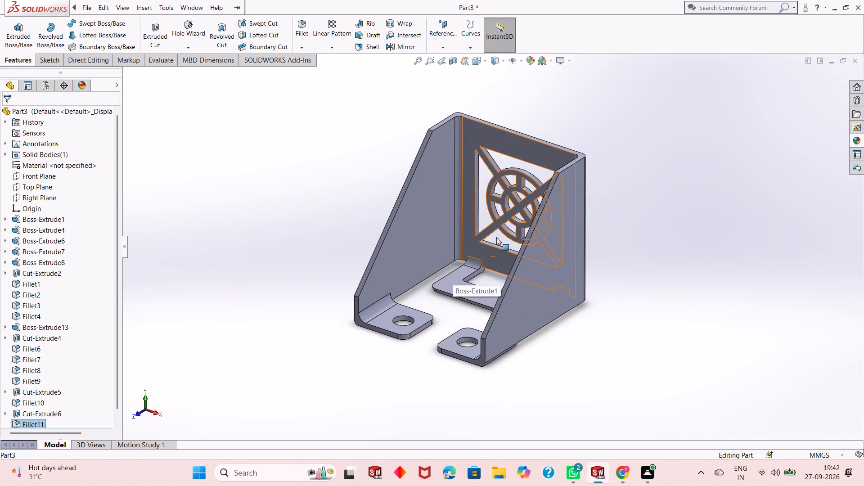
key("Escape")
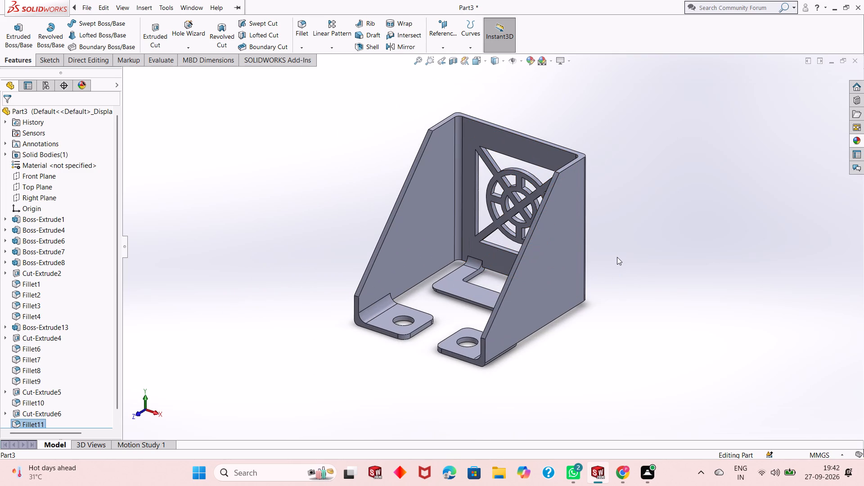
Save the part in the Downloads folder under the file name "Sheet metal support frame".
key("ctrl+s")
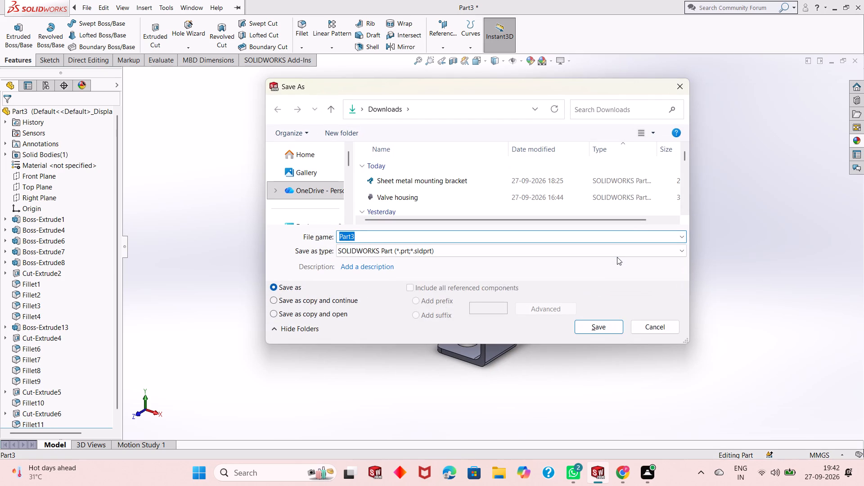
type("Sheet metal")
key("space")
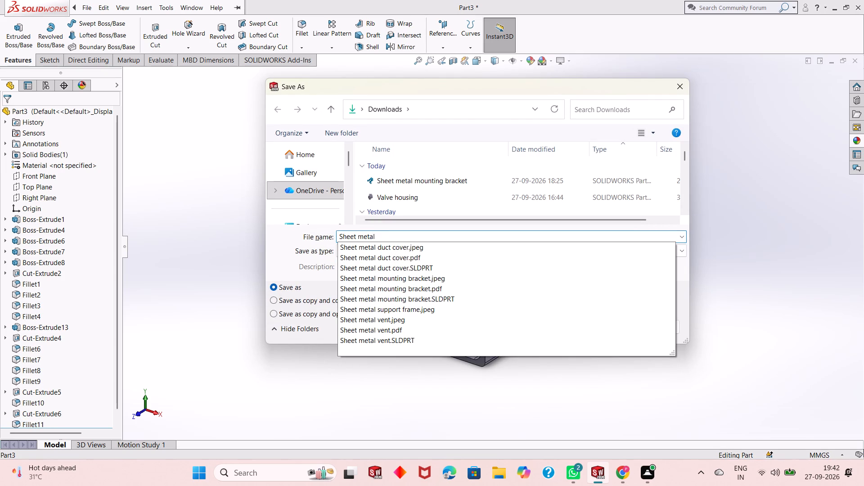
type("support")
key("space")
type("frame")
key("Return")
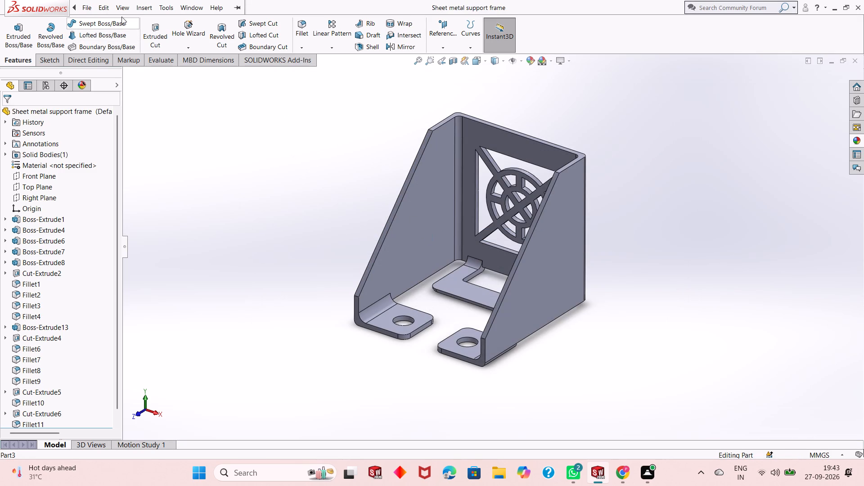
Save a version of the part in Adobe Portable Document Format (*.pdf) as "Sheet metal support frame" in Downloads.
left_click(316, 5)
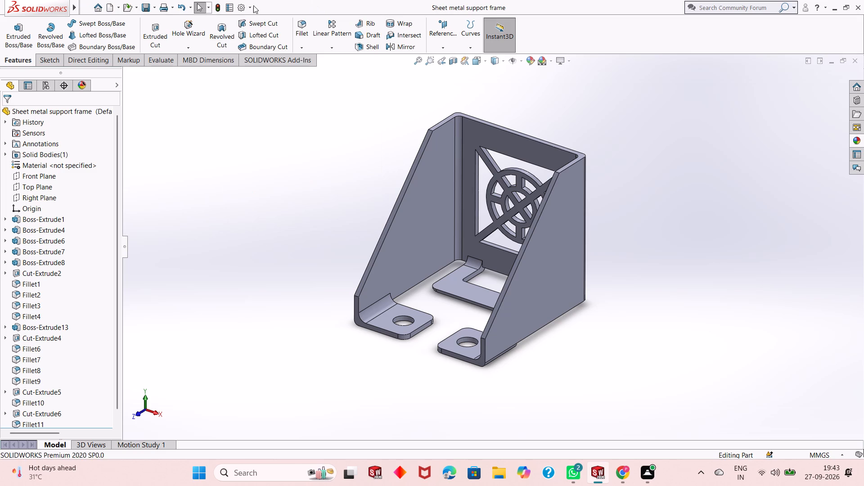
left_click(156, 8)
left_click(163, 30)
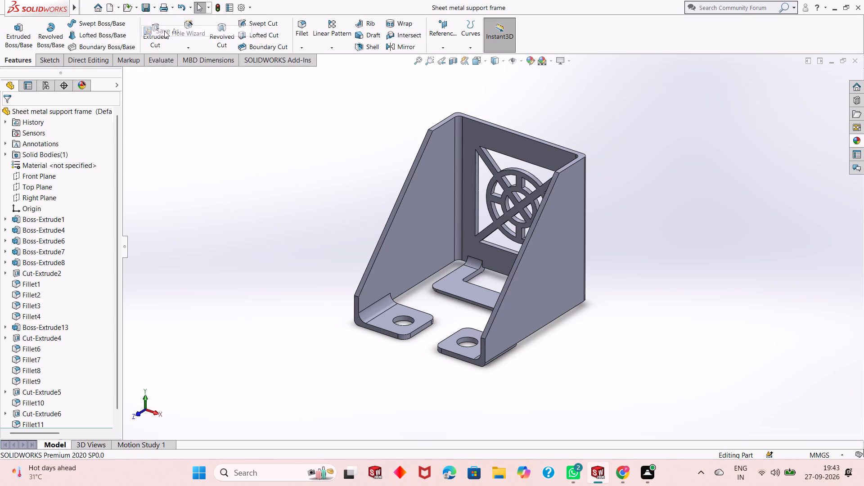
left_click(459, 252)
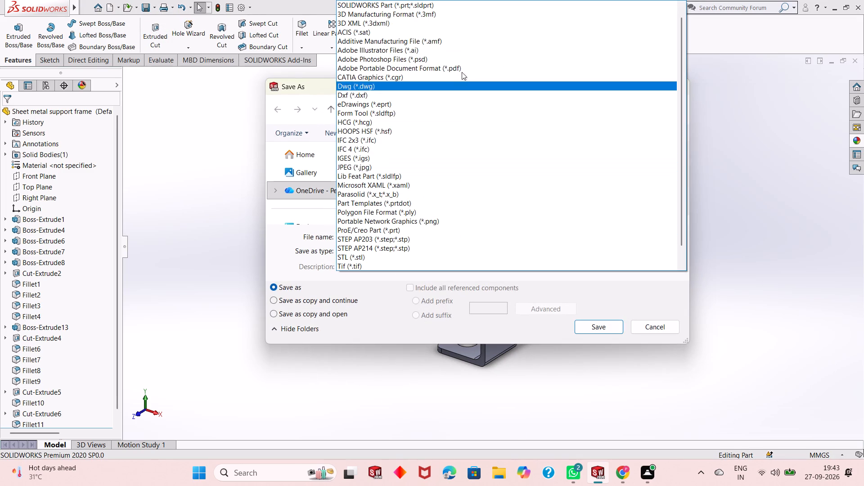
left_click(465, 67)
left_click(591, 349)
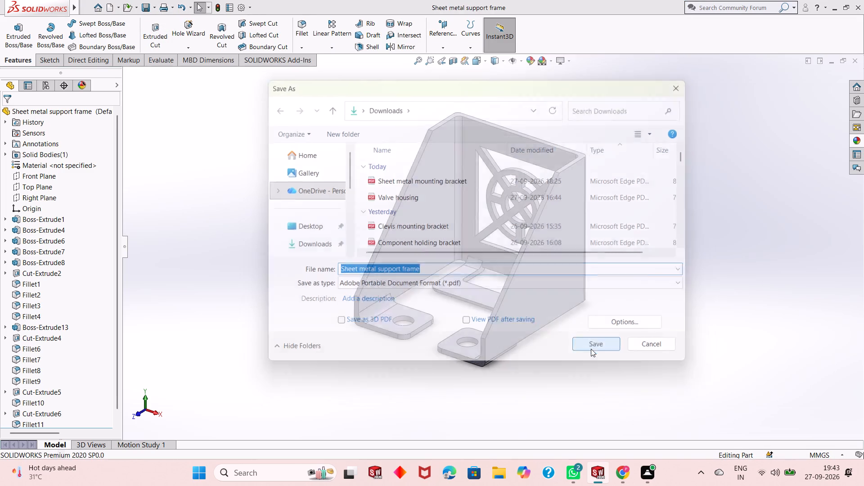